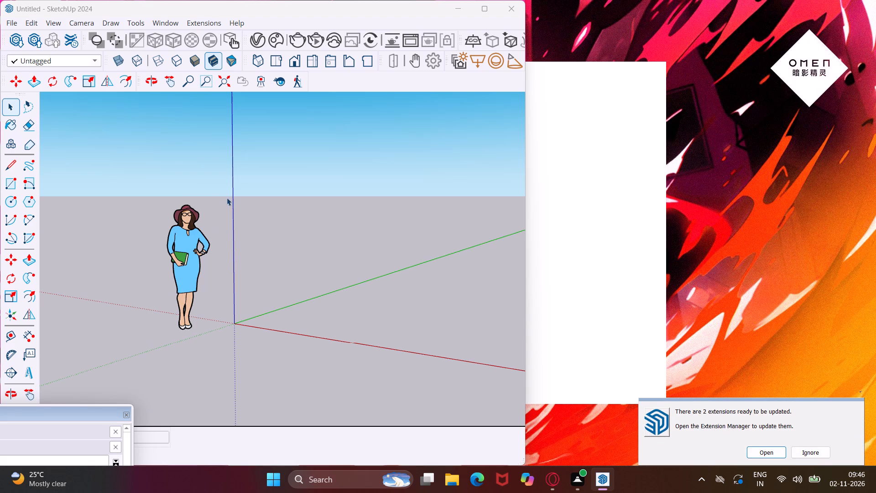
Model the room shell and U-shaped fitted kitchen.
Delete the default human figure standing beside the origin.
{"action": "left_click_drag", "start_coordinate": [219, 191], "coordinate": [137, 372]}
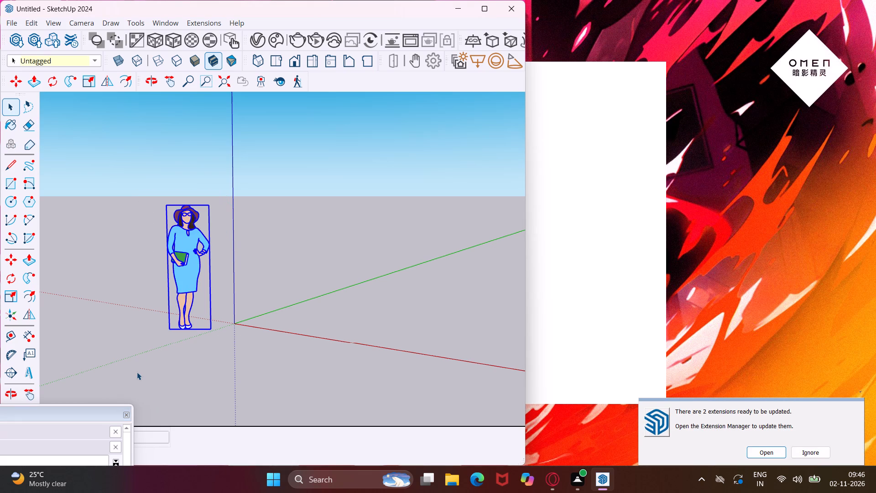
{"action": "key", "text": "Delete"}
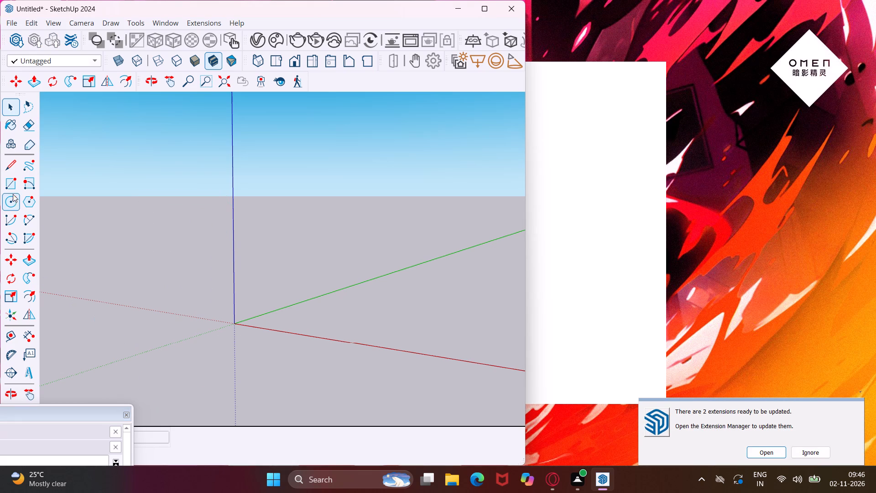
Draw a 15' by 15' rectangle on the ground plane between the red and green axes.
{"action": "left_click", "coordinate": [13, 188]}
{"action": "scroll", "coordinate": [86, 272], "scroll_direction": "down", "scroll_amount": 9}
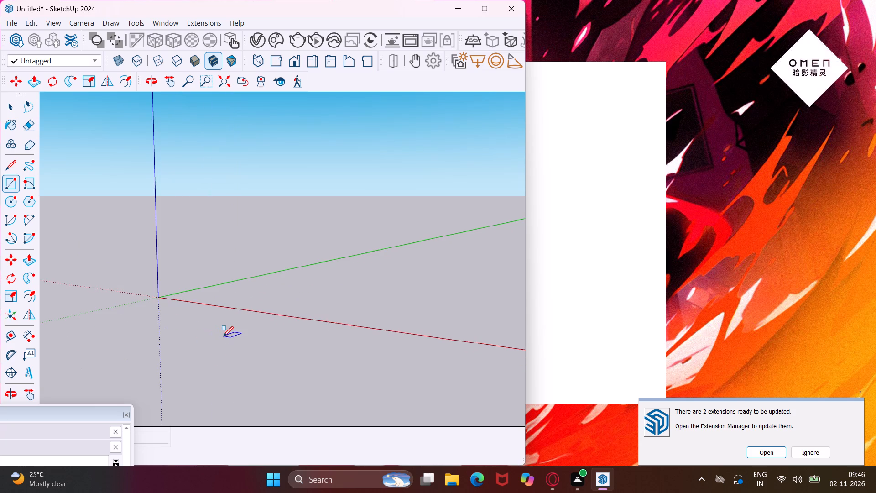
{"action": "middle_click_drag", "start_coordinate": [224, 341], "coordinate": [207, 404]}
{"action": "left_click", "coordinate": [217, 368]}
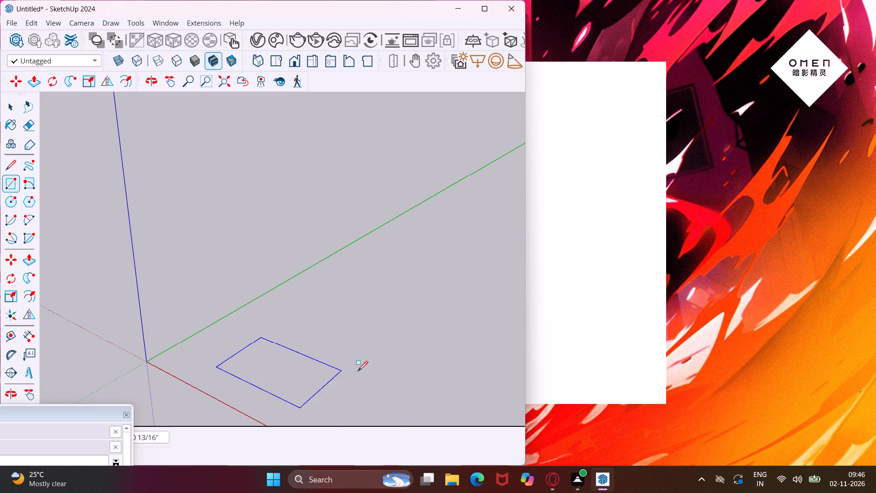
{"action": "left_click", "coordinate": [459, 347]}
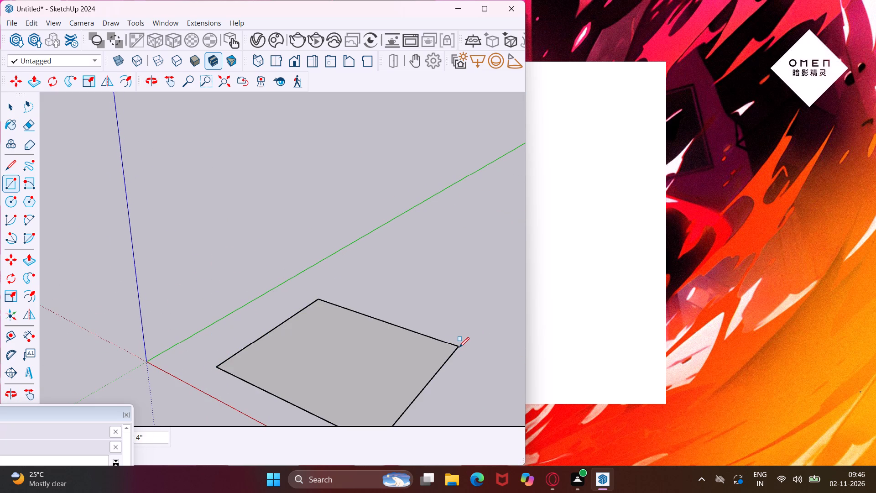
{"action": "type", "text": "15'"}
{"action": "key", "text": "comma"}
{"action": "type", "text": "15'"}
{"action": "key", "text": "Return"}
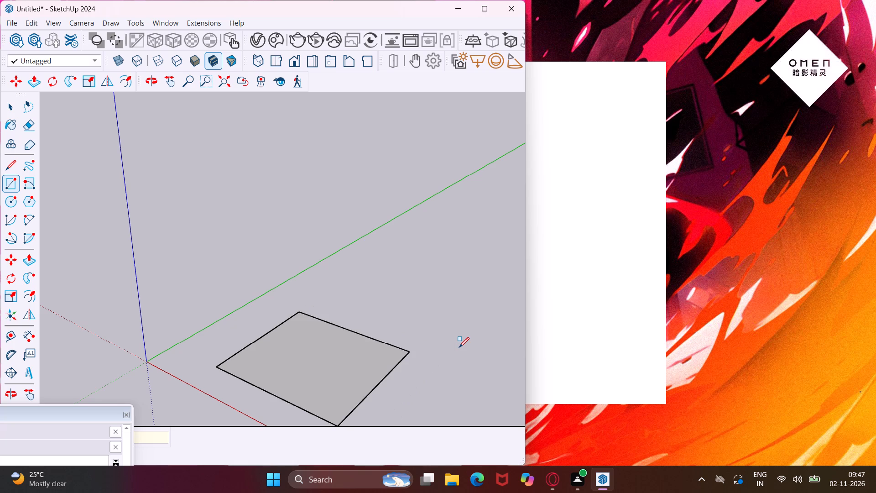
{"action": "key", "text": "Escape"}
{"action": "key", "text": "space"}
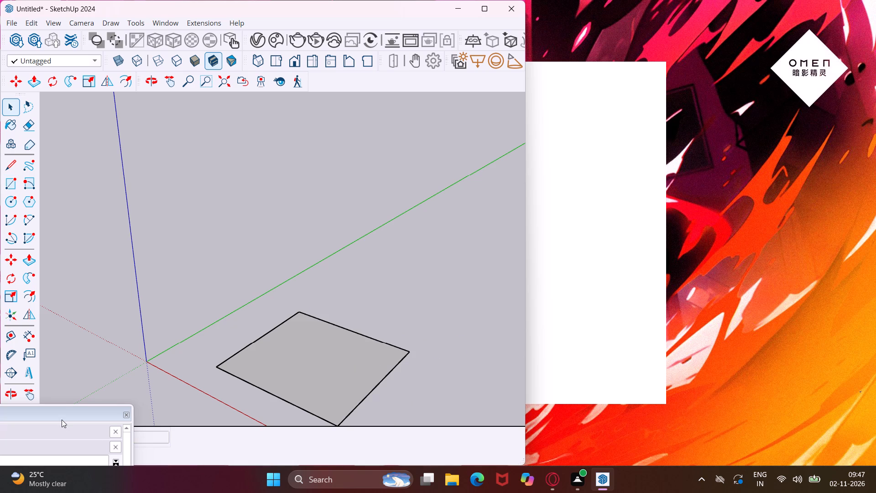
Move the floating Default Tray so it no longer covers the measurements readout.
{"action": "left_click_drag", "start_coordinate": [64, 408], "coordinate": [285, 441]}
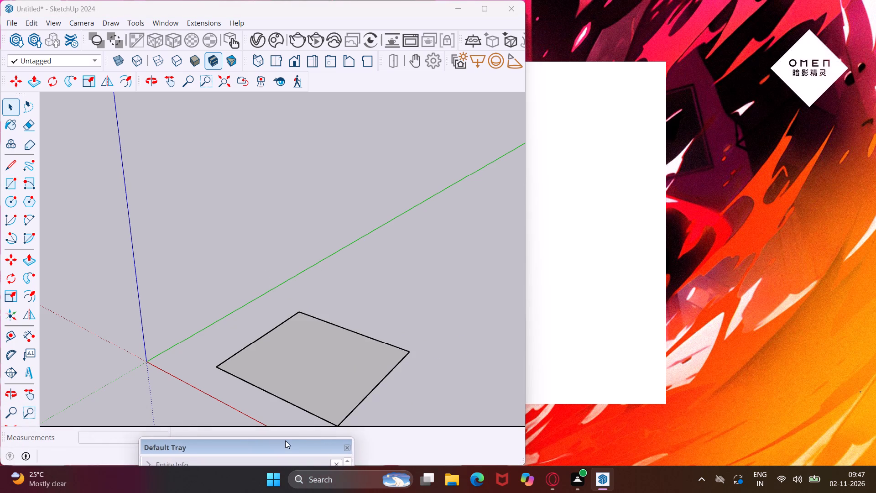
{"action": "left_click_drag", "start_coordinate": [285, 441], "coordinate": [319, 435]}
{"action": "left_click", "coordinate": [319, 435]}
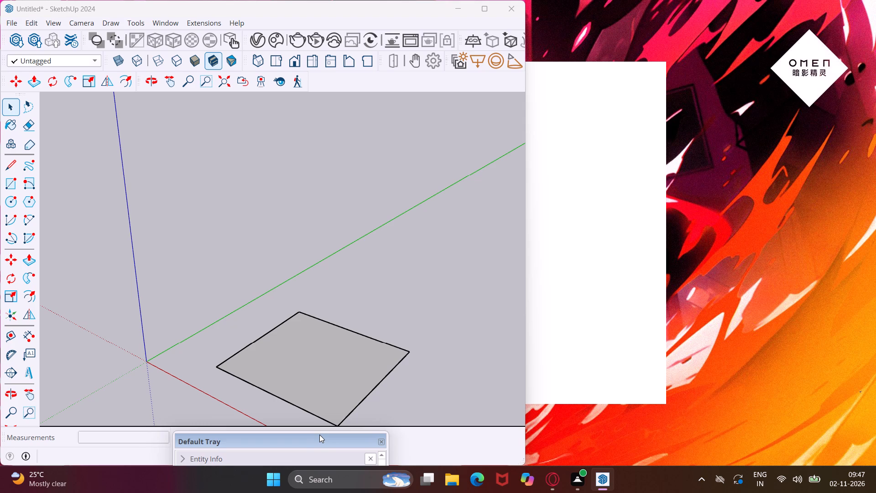
{"action": "scroll", "coordinate": [244, 275], "scroll_direction": "down", "scroll_amount": 1}
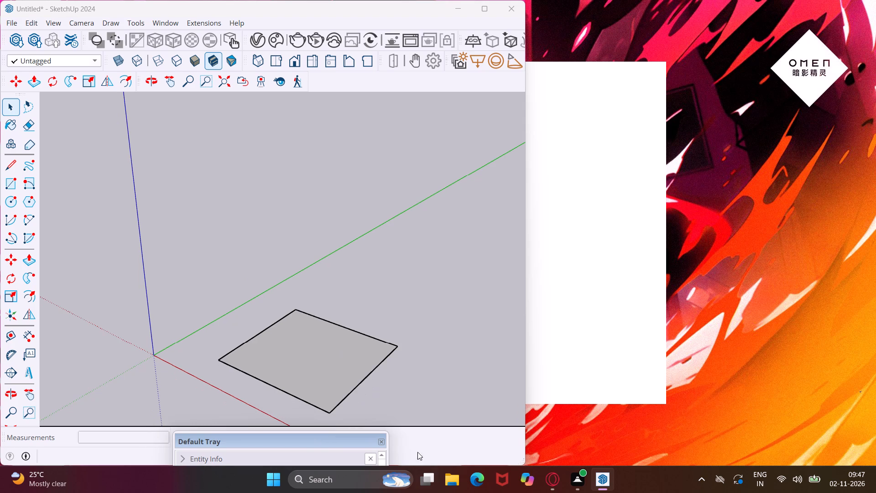
Open the first kitchen reference image from the elevation folder in Downloads beside the model and close the file browser.
{"action": "left_click", "coordinate": [443, 485]}
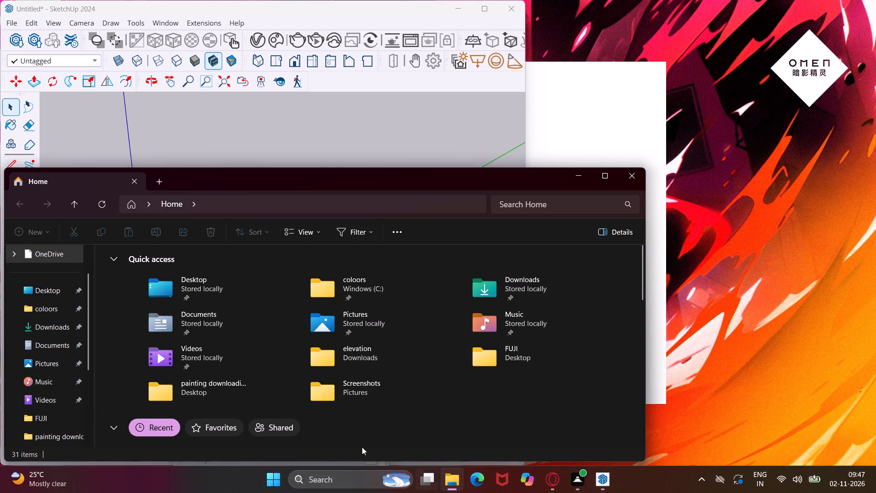
{"action": "left_click", "coordinate": [69, 322]}
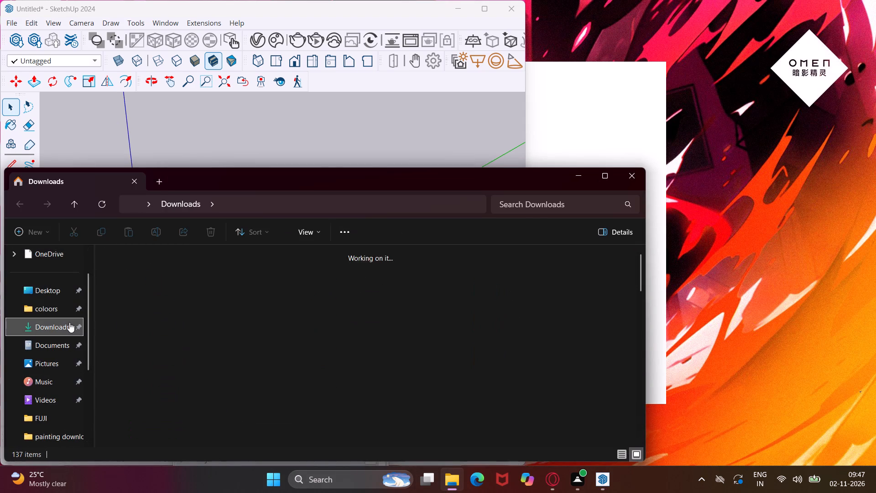
{"action": "double_click", "coordinate": [144, 315]}
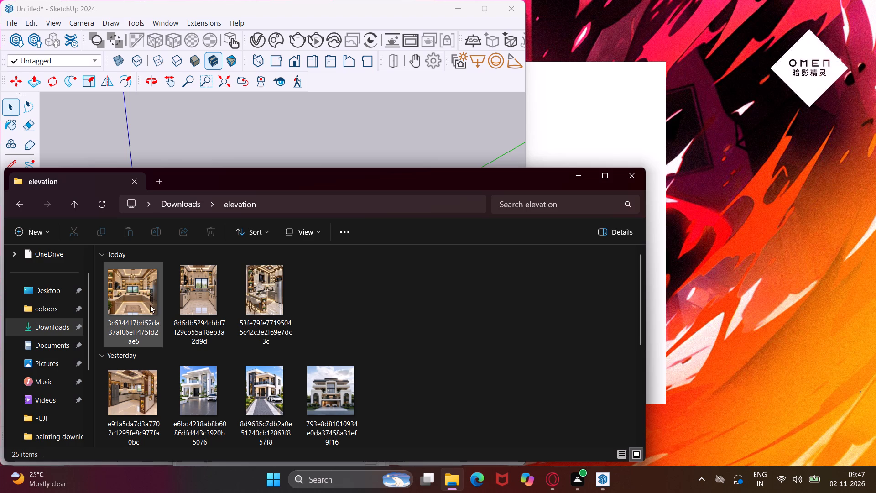
{"action": "double_click", "coordinate": [150, 304]}
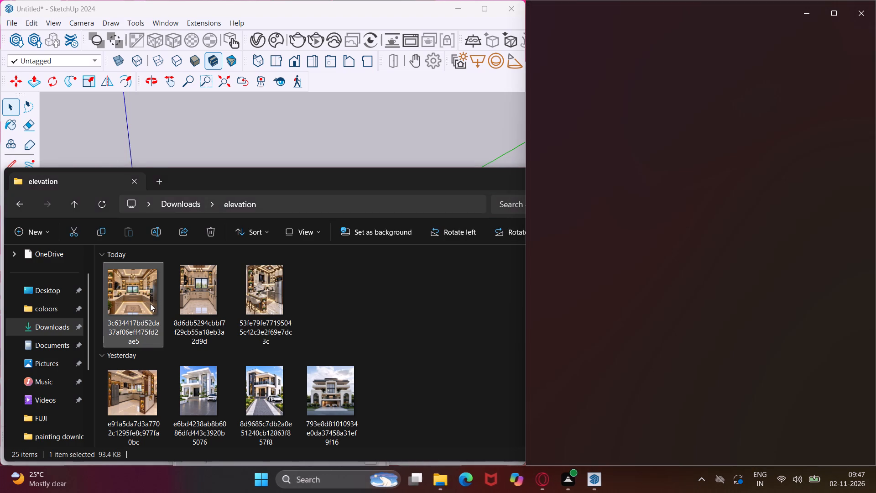
{"action": "left_click", "coordinate": [286, 179]}
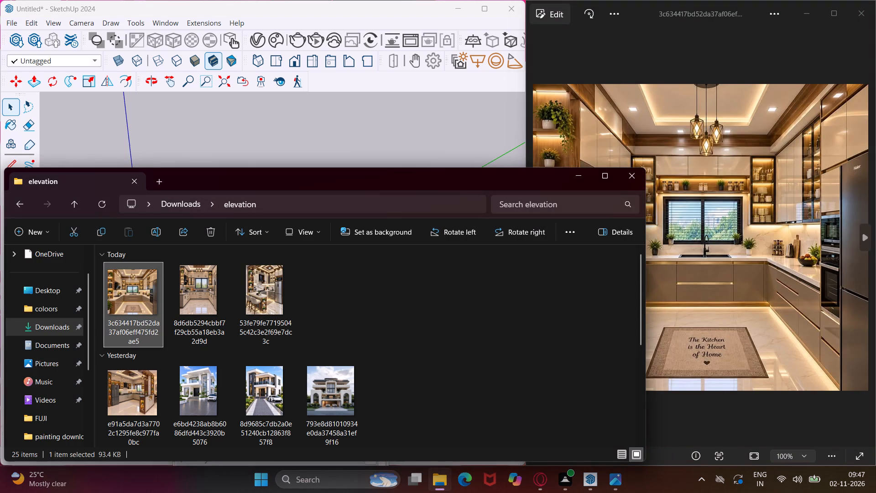
{"action": "left_click", "coordinate": [623, 182]}
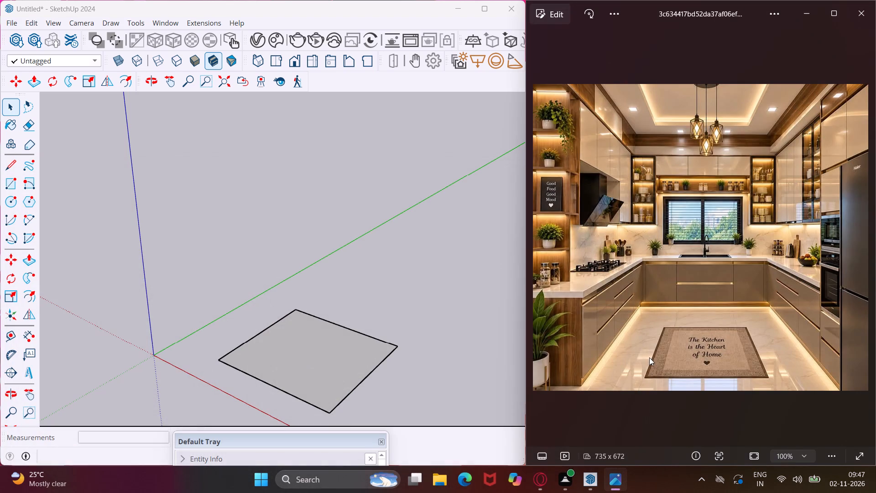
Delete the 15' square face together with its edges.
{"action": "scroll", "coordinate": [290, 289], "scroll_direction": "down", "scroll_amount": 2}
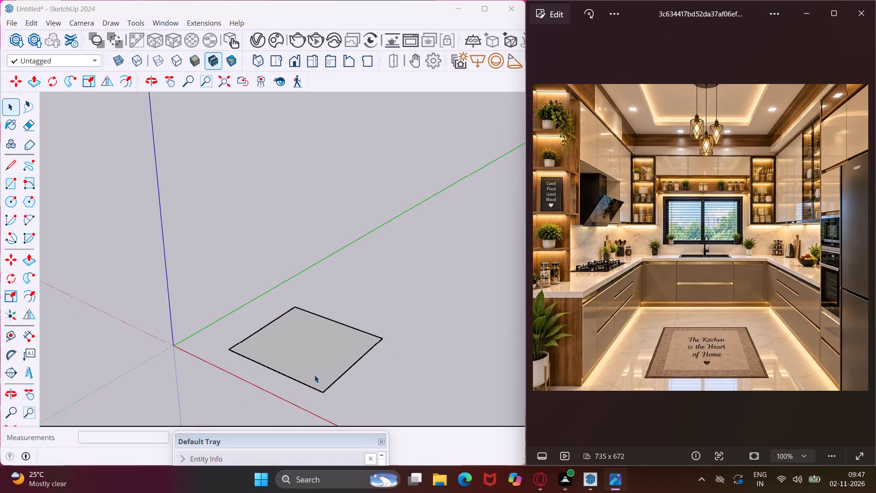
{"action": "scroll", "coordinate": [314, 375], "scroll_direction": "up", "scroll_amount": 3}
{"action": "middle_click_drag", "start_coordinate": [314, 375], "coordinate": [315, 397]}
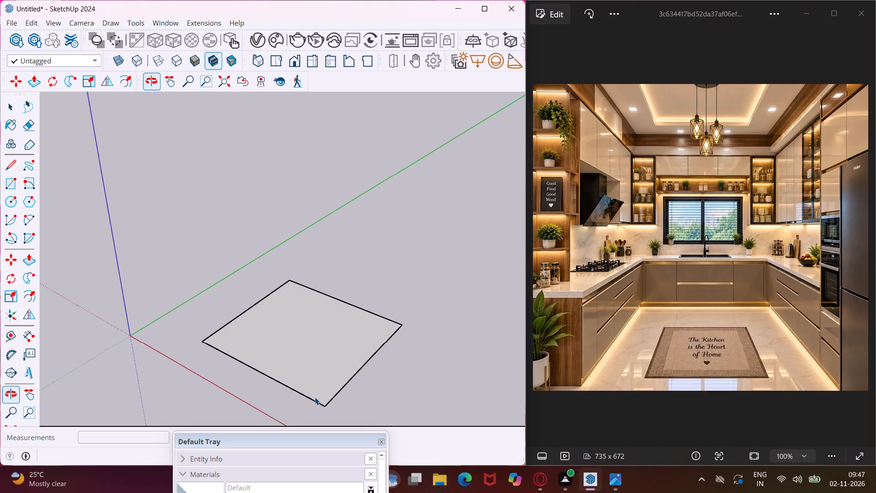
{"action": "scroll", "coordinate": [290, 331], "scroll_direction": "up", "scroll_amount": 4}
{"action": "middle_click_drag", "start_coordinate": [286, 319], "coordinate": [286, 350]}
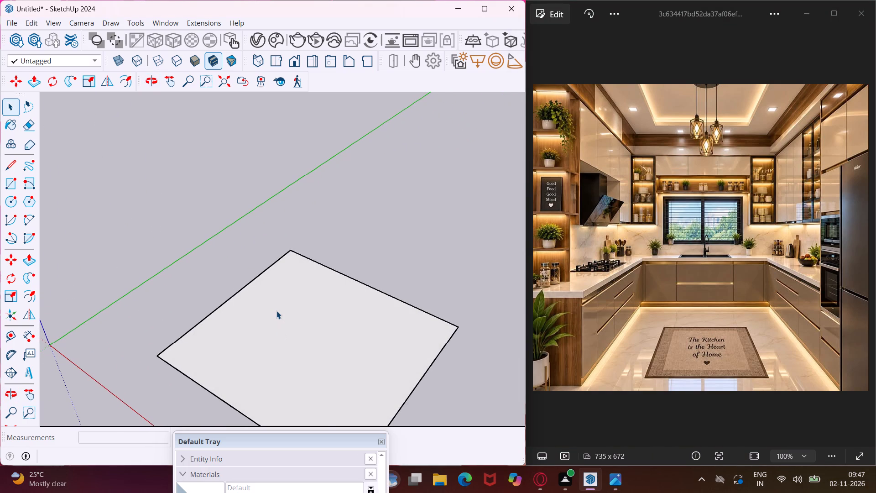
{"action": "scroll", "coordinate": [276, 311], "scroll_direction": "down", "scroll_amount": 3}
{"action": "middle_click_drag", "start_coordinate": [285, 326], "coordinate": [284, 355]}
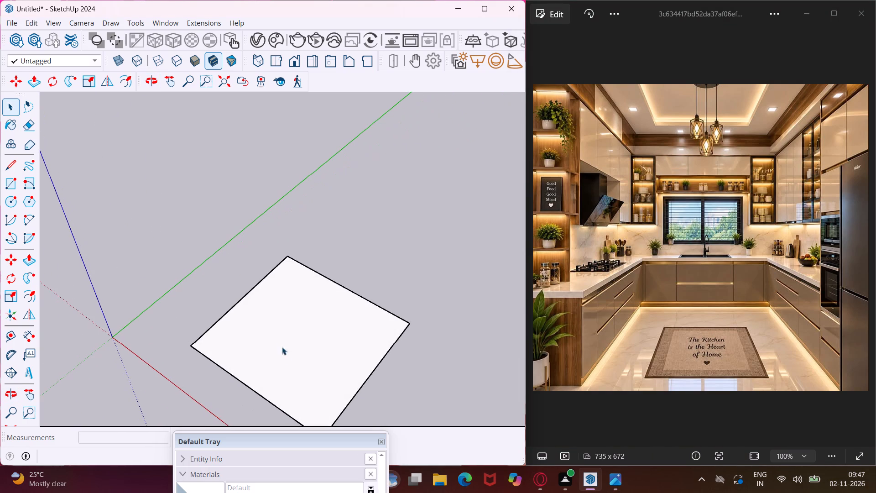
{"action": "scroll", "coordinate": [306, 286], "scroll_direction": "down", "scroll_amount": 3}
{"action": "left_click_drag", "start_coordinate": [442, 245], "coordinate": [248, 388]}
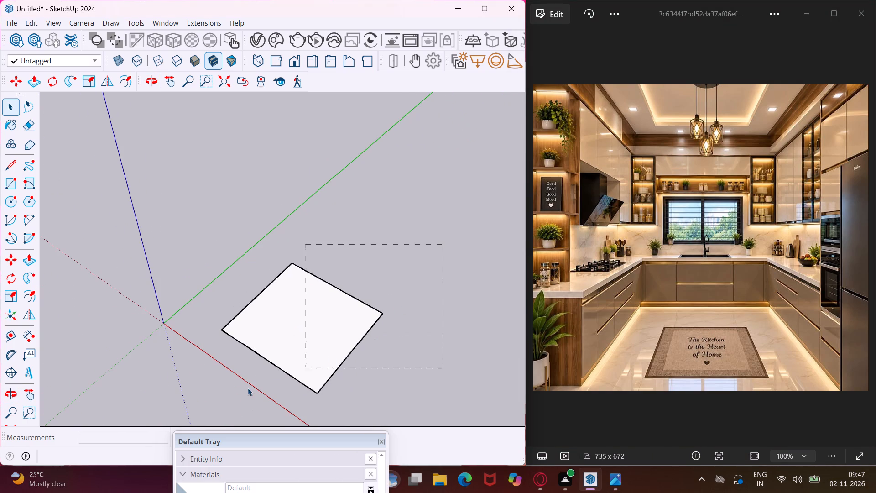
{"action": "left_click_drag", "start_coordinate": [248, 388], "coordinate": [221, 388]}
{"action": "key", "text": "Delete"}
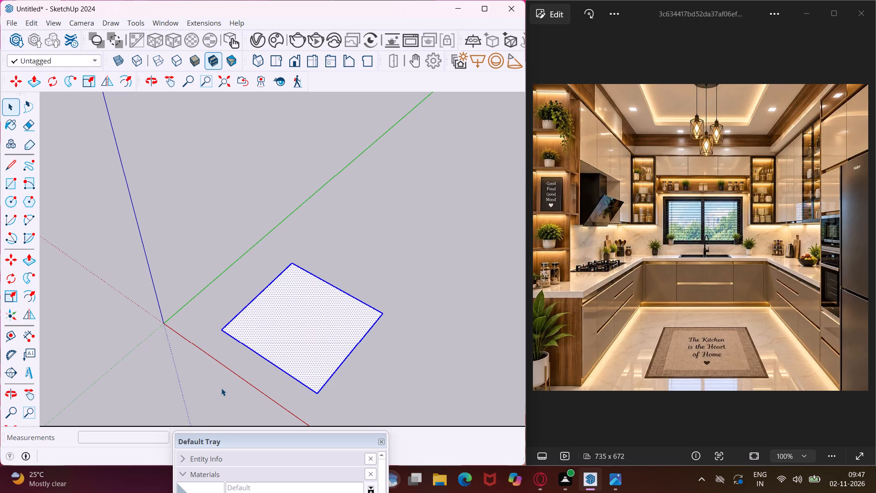
Draw a 15' by 20' rectangle on the ground plane between the red and green axes as the kitchen floor.
{"action": "left_click", "coordinate": [13, 189]}
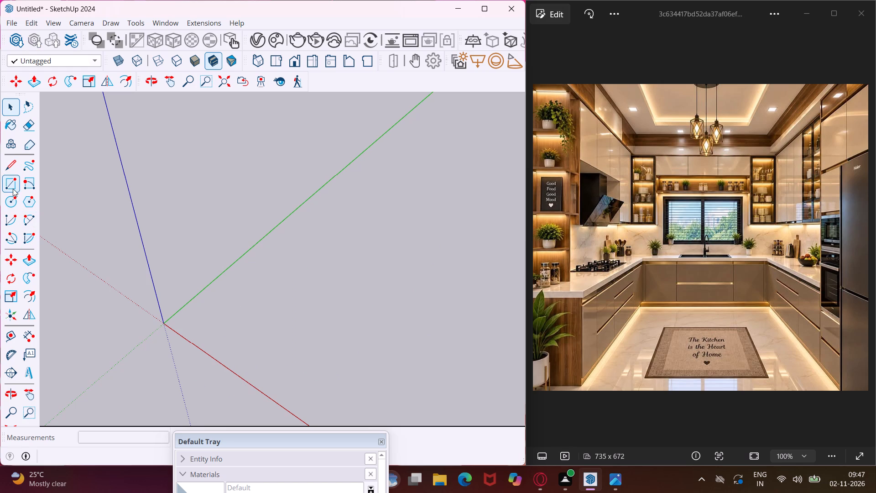
{"action": "scroll", "coordinate": [173, 235], "scroll_direction": "down", "scroll_amount": 4}
{"action": "left_click", "coordinate": [240, 320]}
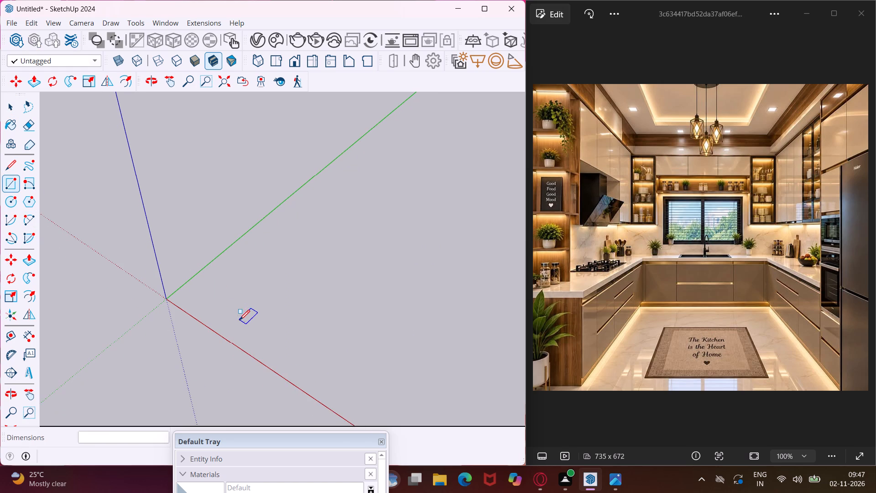
{"action": "left_click", "coordinate": [437, 265]}
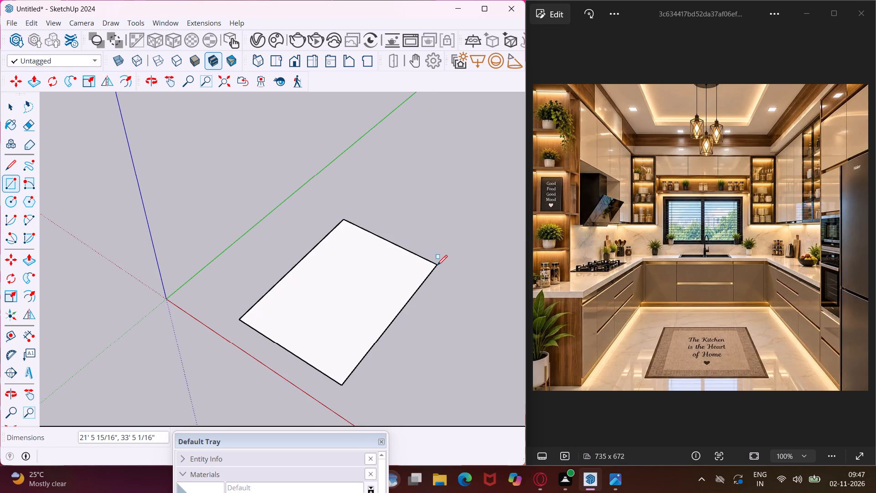
{"action": "type", "text": "15'"}
{"action": "key", "text": "comma"}
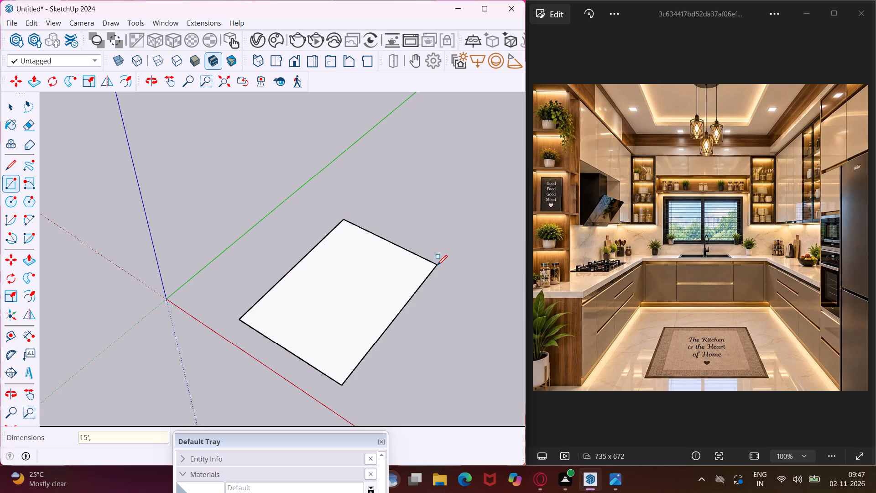
{"action": "type", "text": "20'"}
{"action": "key", "text": "Return"}
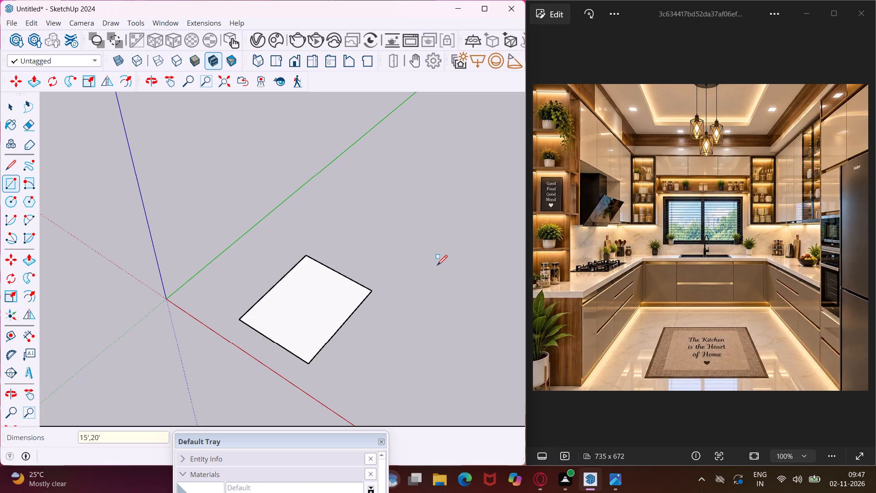
{"action": "key", "text": "Escape"}
{"action": "key", "text": "space"}
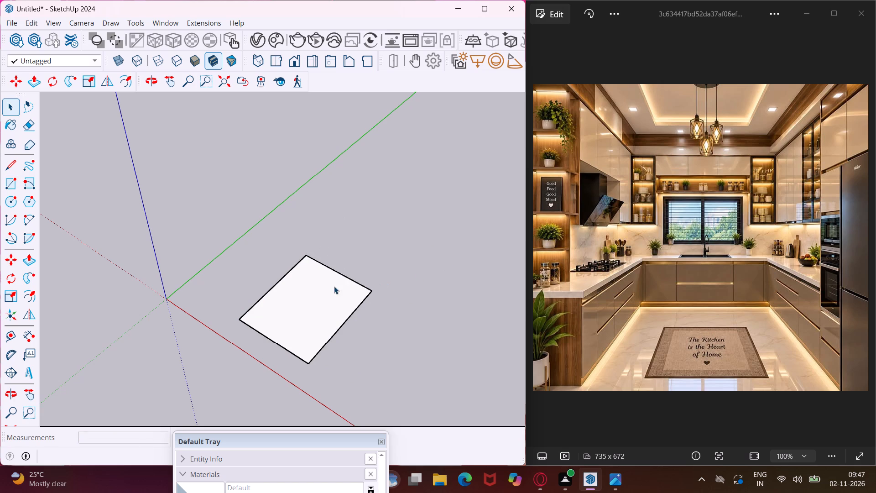
Offset the floor rectangle's edges outward by 9" to outline the wall thickness.
{"action": "scroll", "coordinate": [323, 308], "scroll_direction": "up", "scroll_amount": 5}
{"action": "middle_click_drag", "start_coordinate": [323, 308], "coordinate": [326, 324]}
{"action": "scroll", "coordinate": [332, 304], "scroll_direction": "up", "scroll_amount": 3}
{"action": "left_click", "coordinate": [339, 309]}
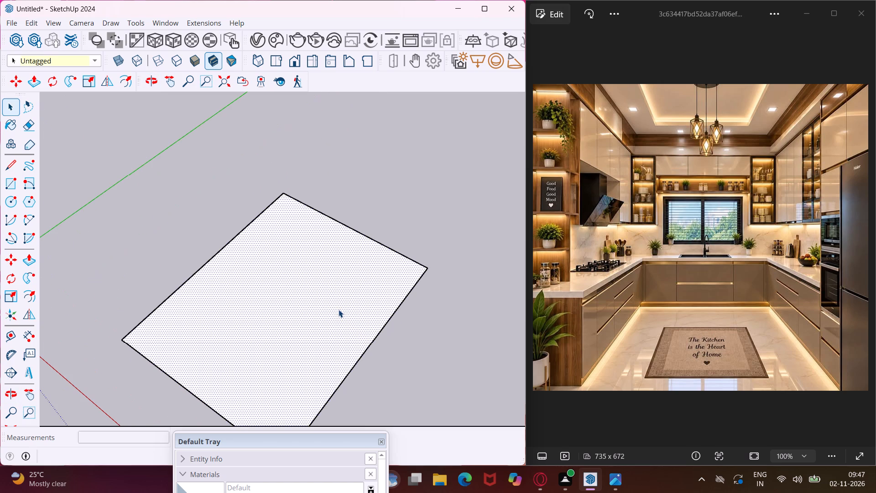
{"action": "left_click", "coordinate": [26, 294]}
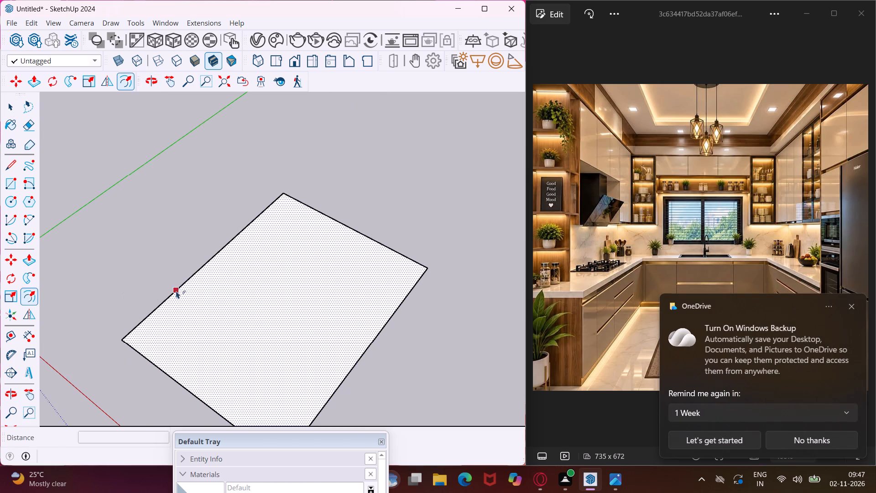
{"action": "left_click", "coordinate": [185, 282]}
{"action": "type", "text": "9\""}
{"action": "key", "text": "Return"}
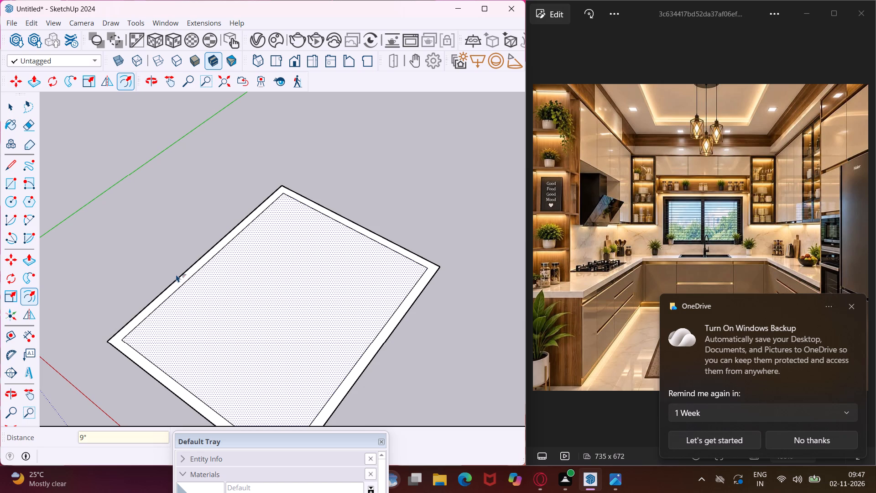
{"action": "key", "text": "Escape"}
{"action": "key", "text": "space"}
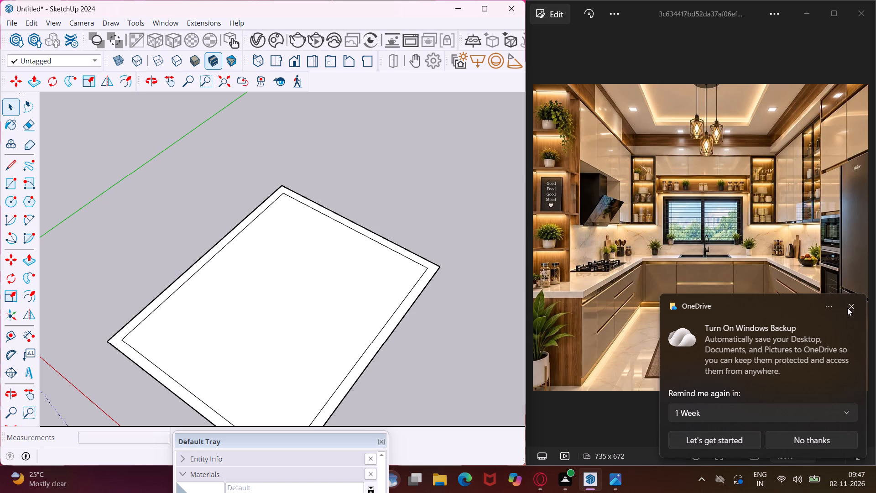
Dismiss the OneDrive backup notification covering the reference image.
{"action": "left_click", "coordinate": [847, 308]}
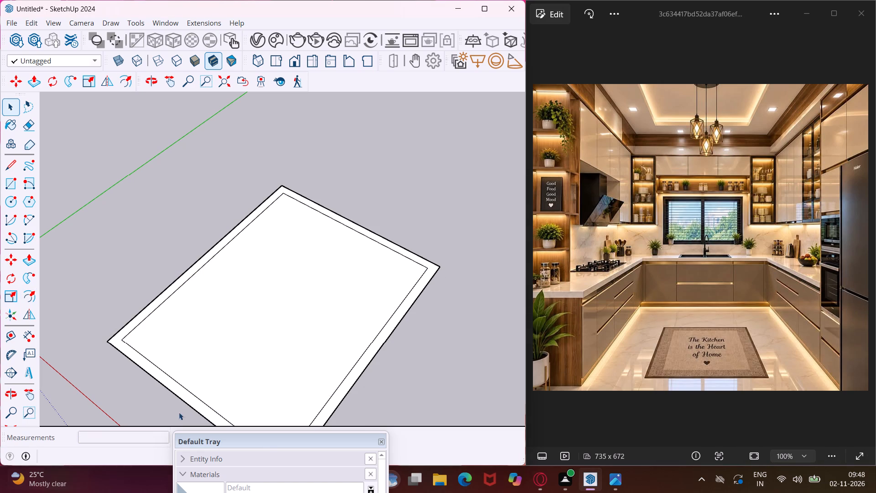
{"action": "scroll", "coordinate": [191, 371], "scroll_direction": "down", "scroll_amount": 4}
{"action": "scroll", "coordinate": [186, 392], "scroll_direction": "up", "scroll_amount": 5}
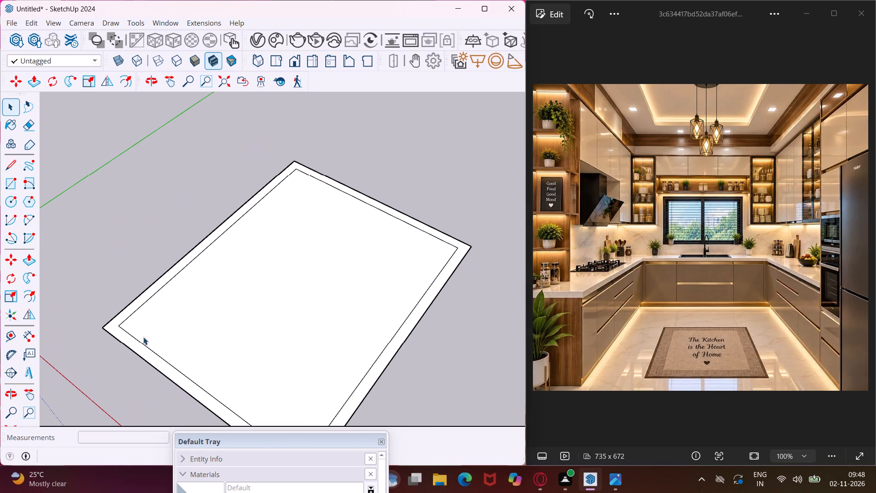
Move the inner floor edge on the room's front side outward 9" onto the outer outline.
{"action": "left_click", "coordinate": [142, 345]}
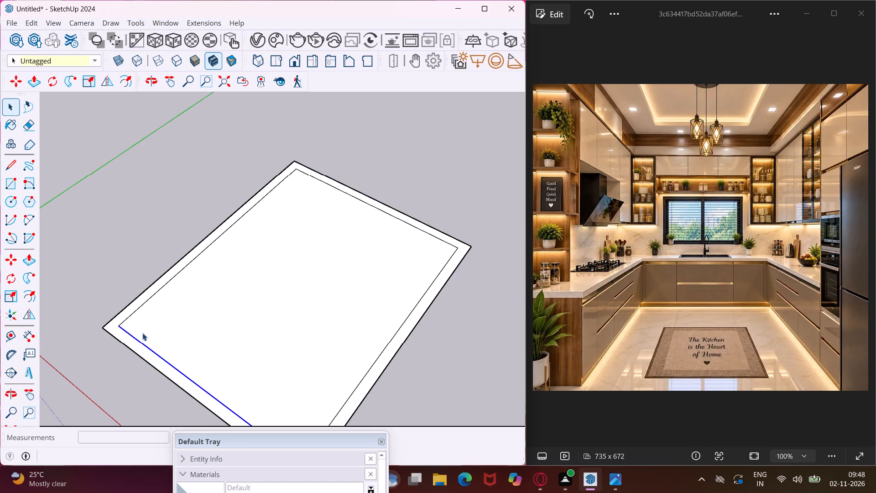
{"action": "key", "text": "m"}
{"action": "scroll", "coordinate": [126, 324], "scroll_direction": "up", "scroll_amount": 2}
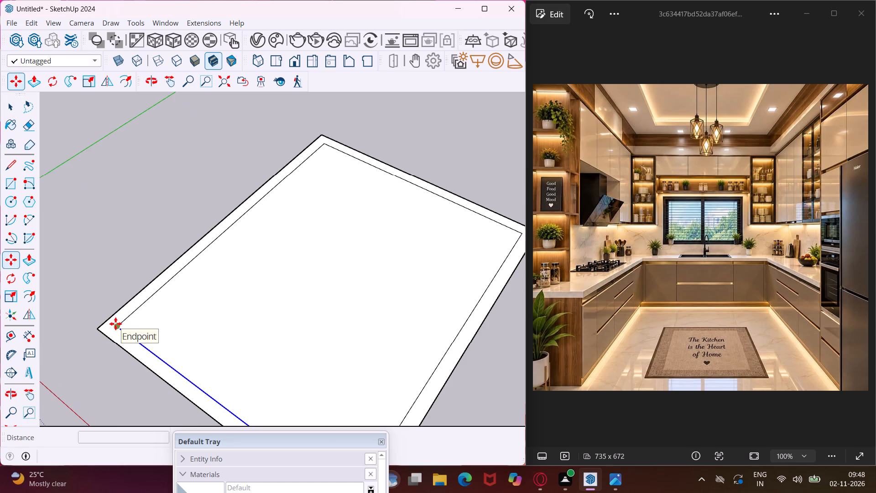
{"action": "left_click", "coordinate": [115, 326]}
{"action": "left_click", "coordinate": [109, 334]}
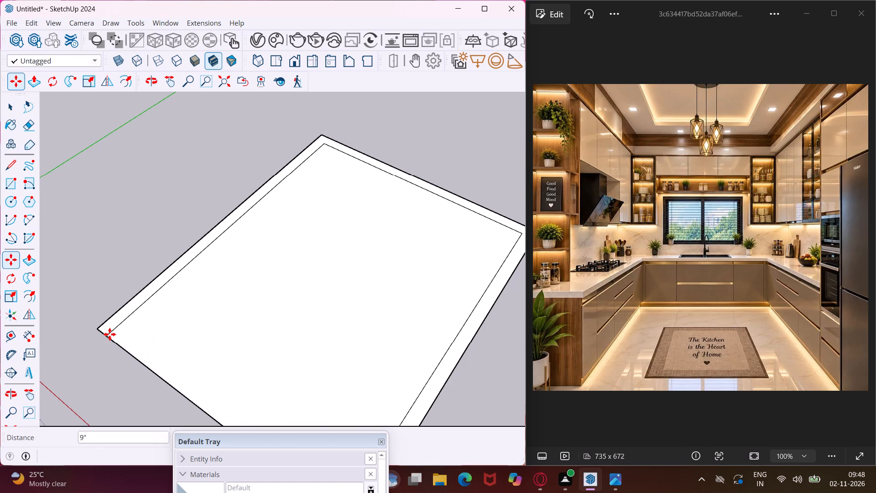
{"action": "key", "text": "Escape"}
{"action": "key", "text": "space"}
Erase the front edge of the floor so only a U-shaped wall outline remains.
{"action": "scroll", "coordinate": [130, 270], "scroll_direction": "down", "scroll_amount": 4}
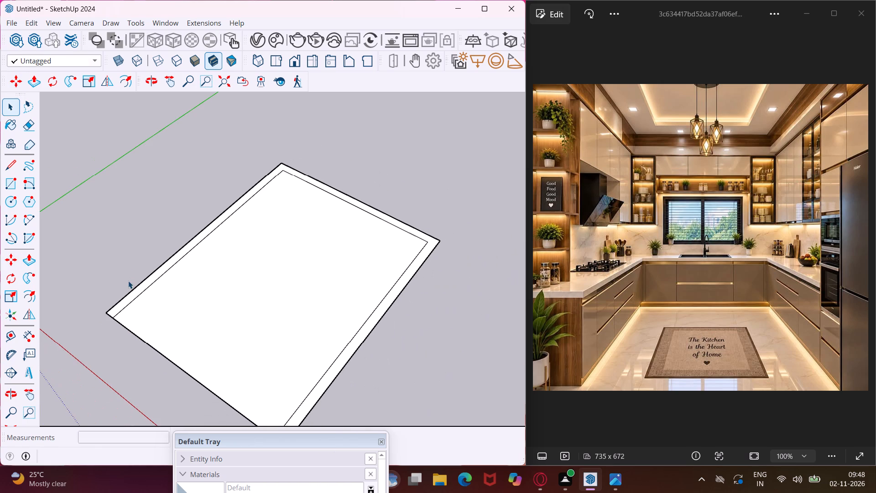
{"action": "key", "text": "e"}
{"action": "left_click", "coordinate": [147, 343]}
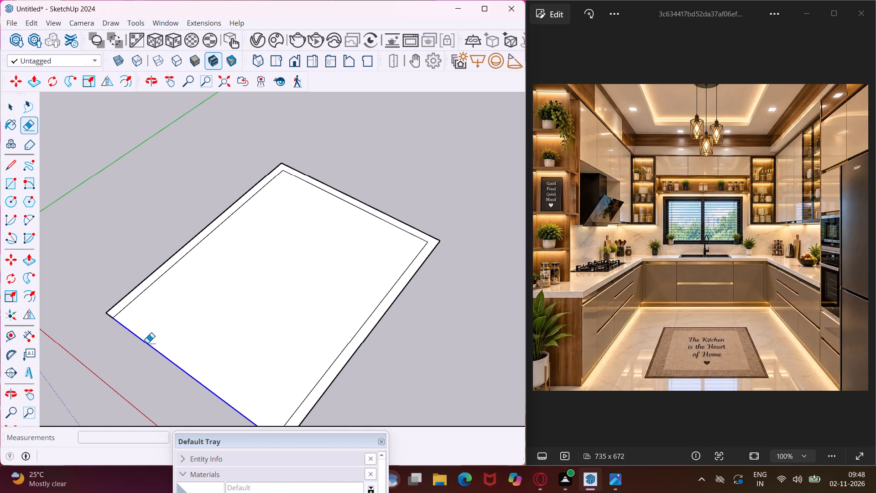
{"action": "key", "text": "Escape"}
{"action": "key", "text": "space"}
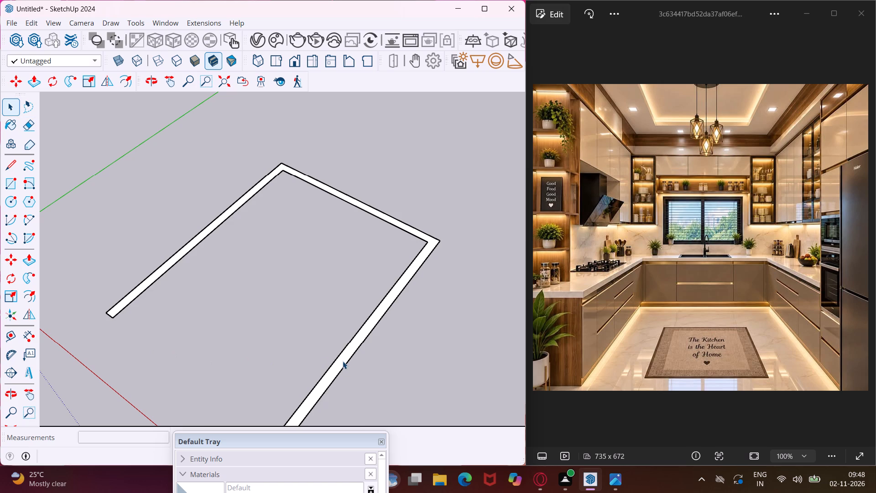
Push/Pull the U-shaped wall outline up to a height of 10'.
{"action": "left_click", "coordinate": [343, 361]}
{"action": "key", "text": "p"}
{"action": "left_click", "coordinate": [343, 361]}
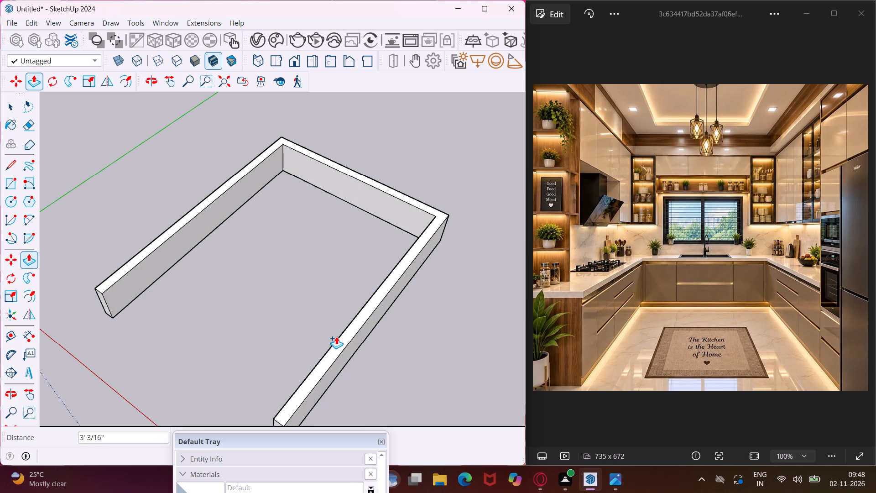
{"action": "type", "text": "10'"}
{"action": "key", "text": "Return"}
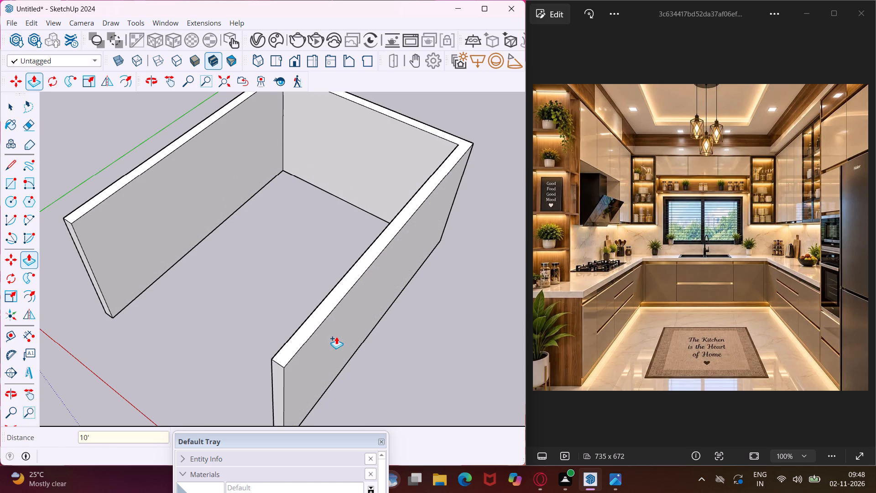
{"action": "key", "text": "Escape"}
{"action": "key", "text": "space"}
Draw a 16' 6" by 6" vertical rotated rectangle downward from the back wall's outer bottom edge, as the floor slab's profile.
{"action": "middle_click_drag", "start_coordinate": [369, 347], "coordinate": [326, 242]}
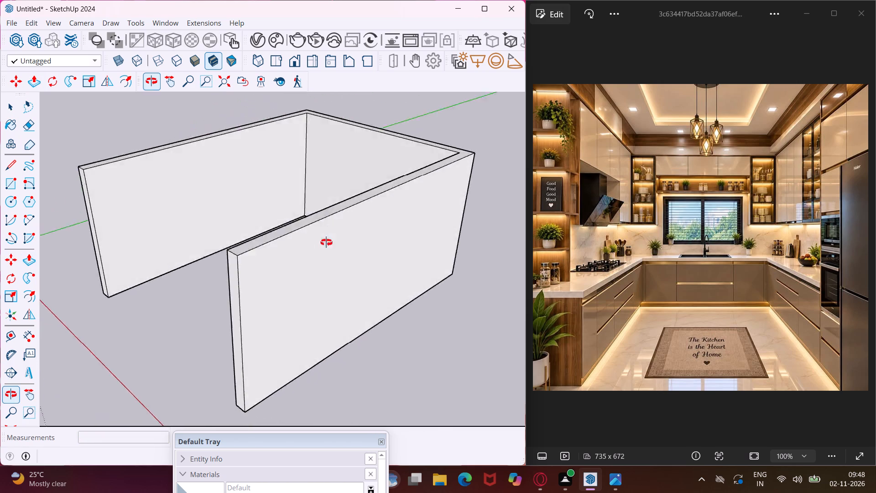
{"action": "middle_click_drag", "start_coordinate": [326, 242], "coordinate": [192, 95]}
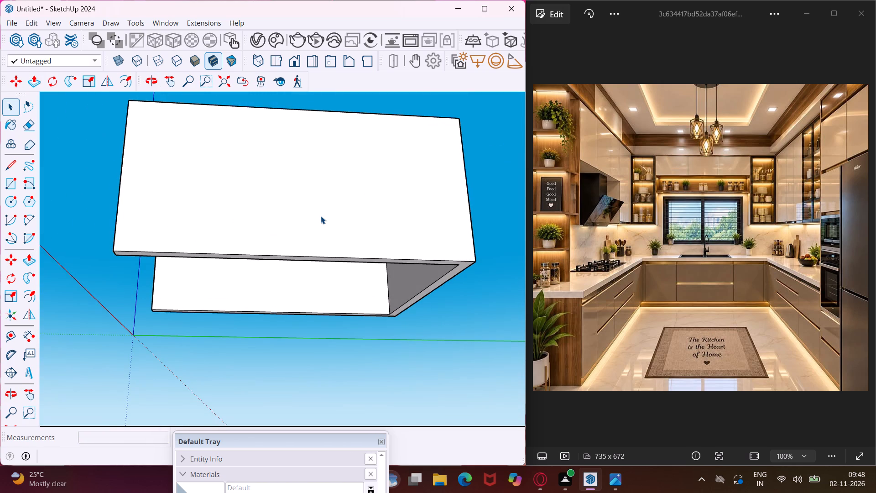
{"action": "left_click", "coordinate": [24, 186]}
{"action": "scroll", "coordinate": [398, 320], "scroll_direction": "up", "scroll_amount": 3}
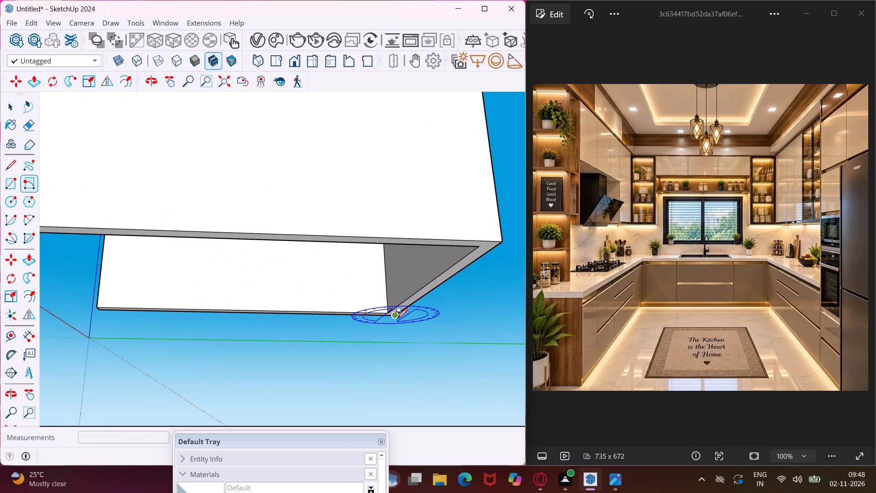
{"action": "middle_click_drag", "start_coordinate": [396, 309], "coordinate": [391, 288]}
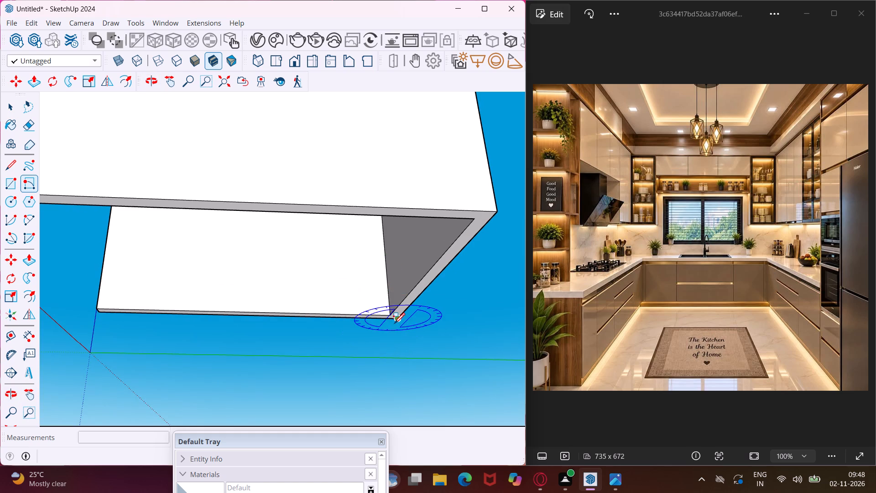
{"action": "left_click", "coordinate": [395, 320]}
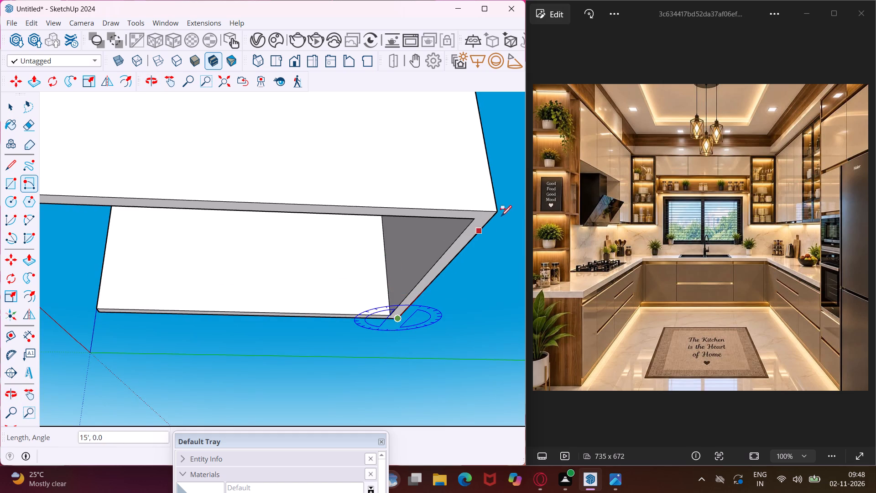
{"action": "left_click", "coordinate": [495, 209]}
{"action": "middle_click_drag", "start_coordinate": [495, 211], "coordinate": [492, 238]}
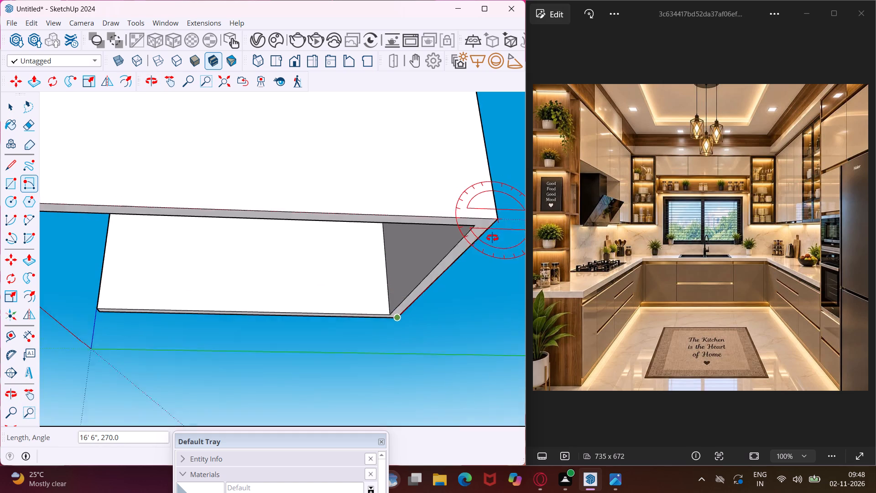
{"action": "middle_click_drag", "start_coordinate": [492, 238], "coordinate": [484, 303]}
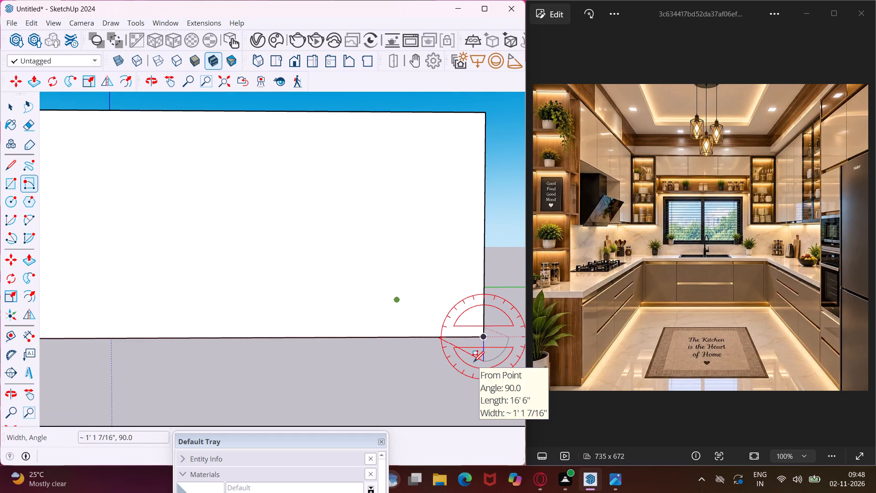
{"action": "type", "text": "6\""}
{"action": "key", "text": "Return"}
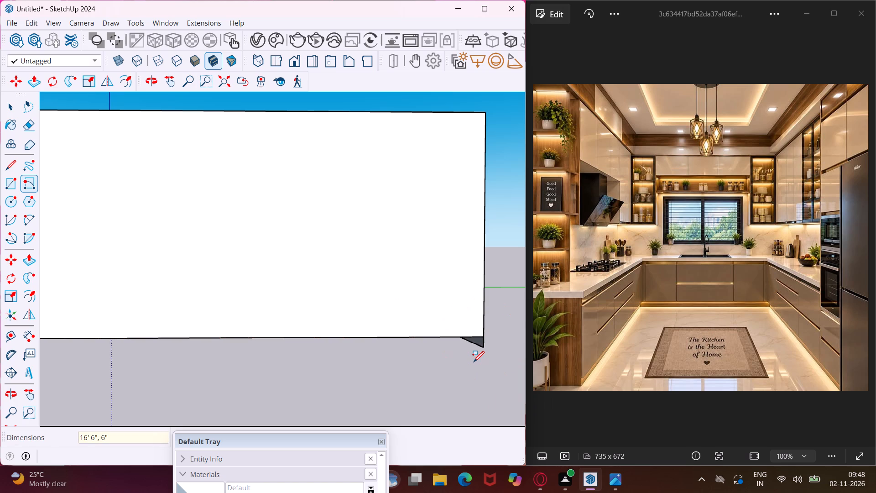
{"action": "key", "text": "Escape"}
{"action": "key", "text": "space"}
Push/Pull the 6" slab profile beneath the walls through to the open front end, forming the floor slab.
{"action": "scroll", "coordinate": [465, 349], "scroll_direction": "up", "scroll_amount": 4}
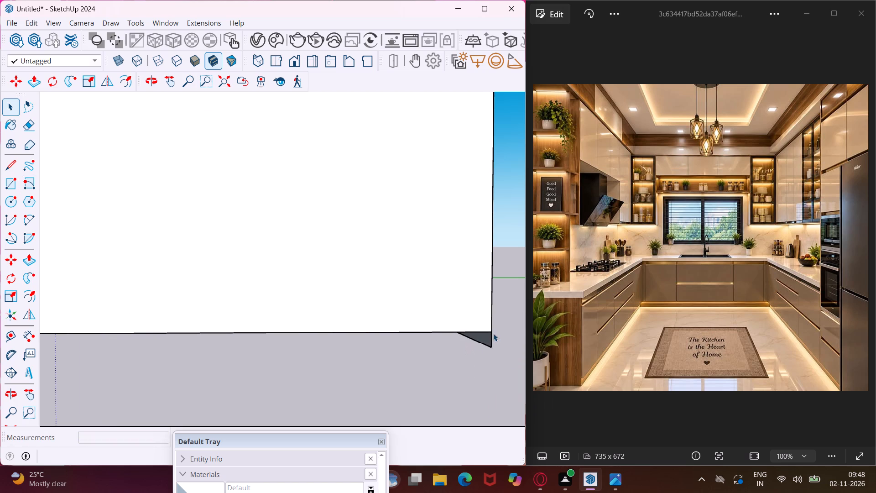
{"action": "left_click", "coordinate": [487, 338]}
{"action": "key", "text": "p"}
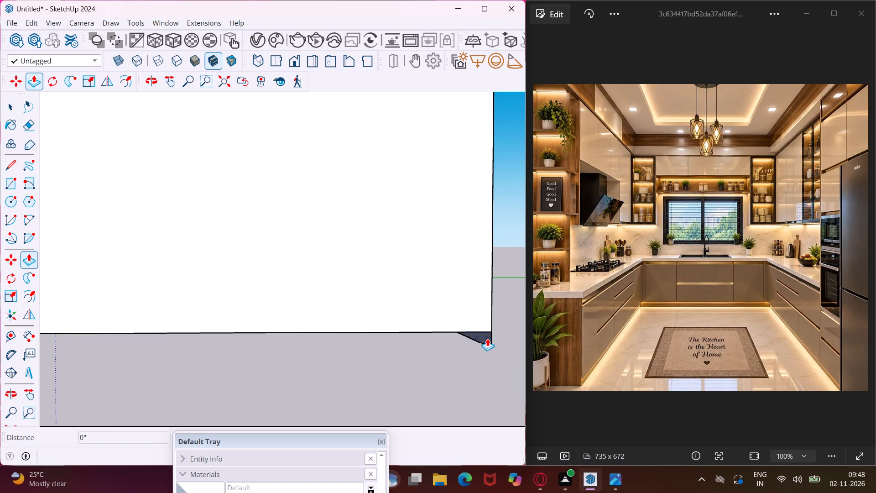
{"action": "left_click", "coordinate": [487, 338]}
{"action": "scroll", "coordinate": [440, 348], "scroll_direction": "down", "scroll_amount": 6}
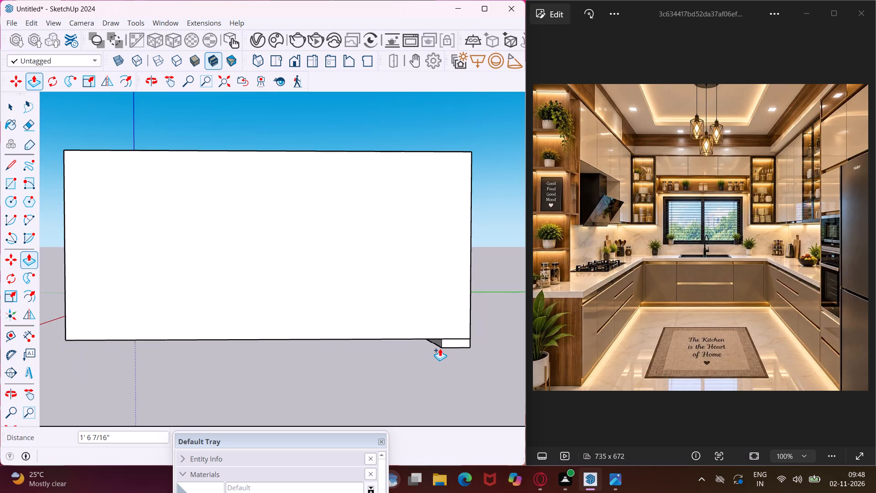
{"action": "scroll", "coordinate": [440, 348], "scroll_direction": "down", "scroll_amount": 7}
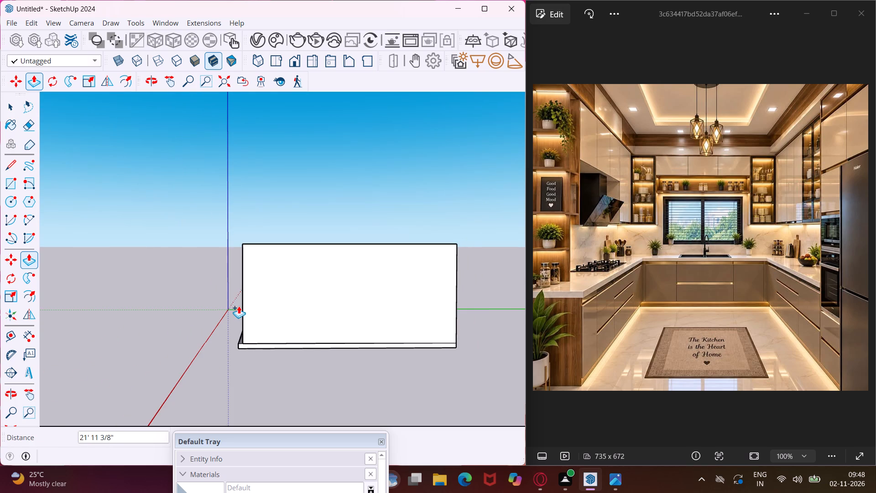
{"action": "left_click", "coordinate": [240, 307]}
{"action": "middle_click_drag", "start_coordinate": [243, 309], "coordinate": [469, 431]}
{"action": "scroll", "coordinate": [239, 272], "scroll_direction": "up", "scroll_amount": 6}
{"action": "middle_click_drag", "start_coordinate": [240, 272], "coordinate": [321, 272]}
{"action": "key", "text": "Escape"}
{"action": "key", "text": "space"}
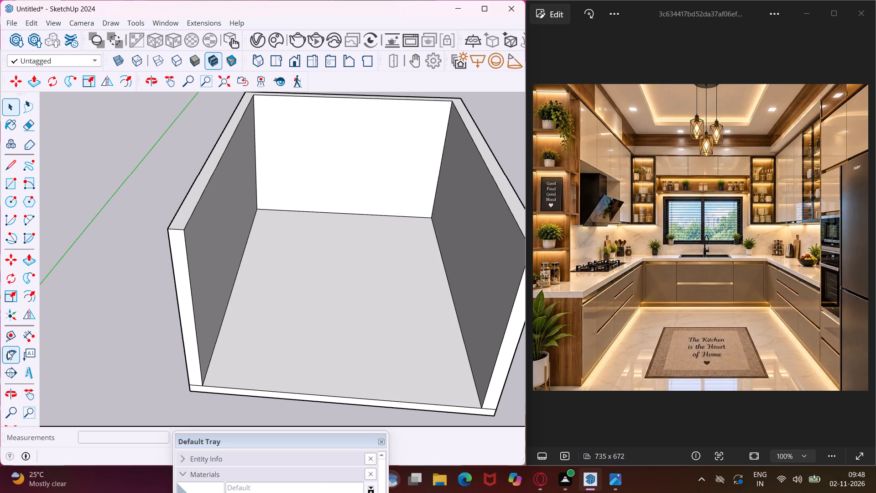
Place guide lines on the floor 2' inward from the left wall and 2' inward from the back wall.
{"action": "left_click", "coordinate": [4, 341]}
{"action": "scroll", "coordinate": [240, 264], "scroll_direction": "up", "scroll_amount": 3}
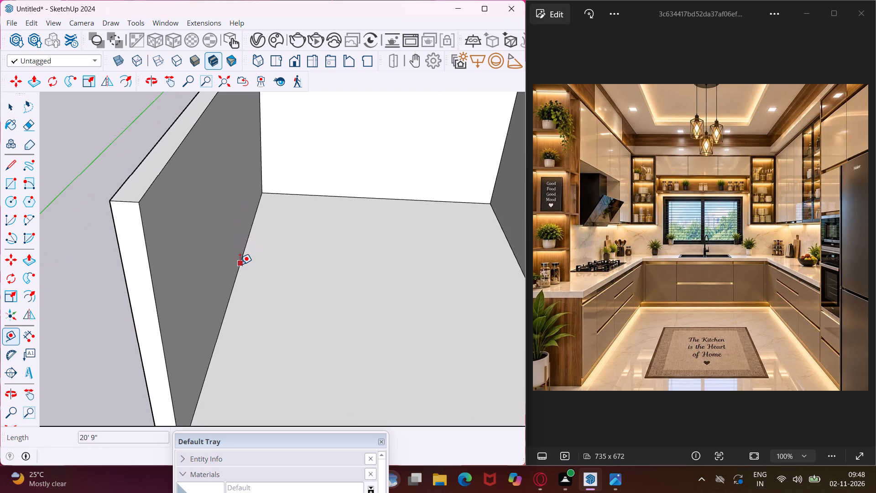
{"action": "left_click", "coordinate": [240, 264]}
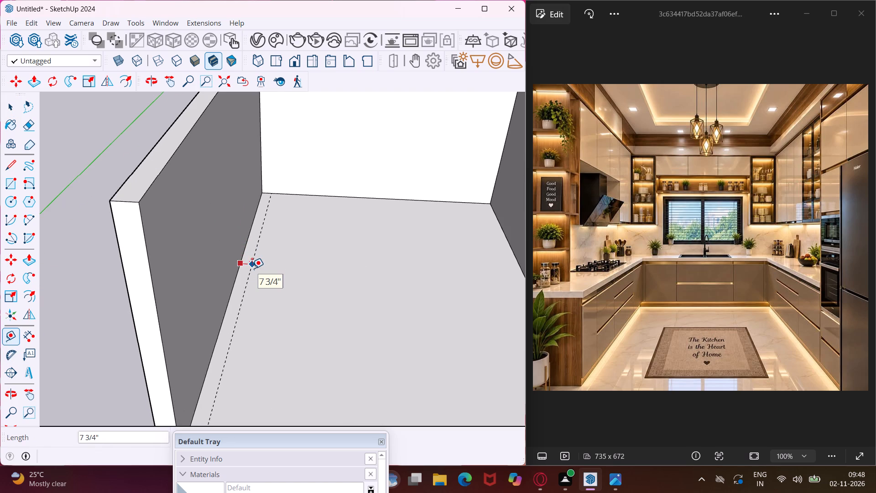
{"action": "type", "text": "2'"}
{"action": "key", "text": "Return"}
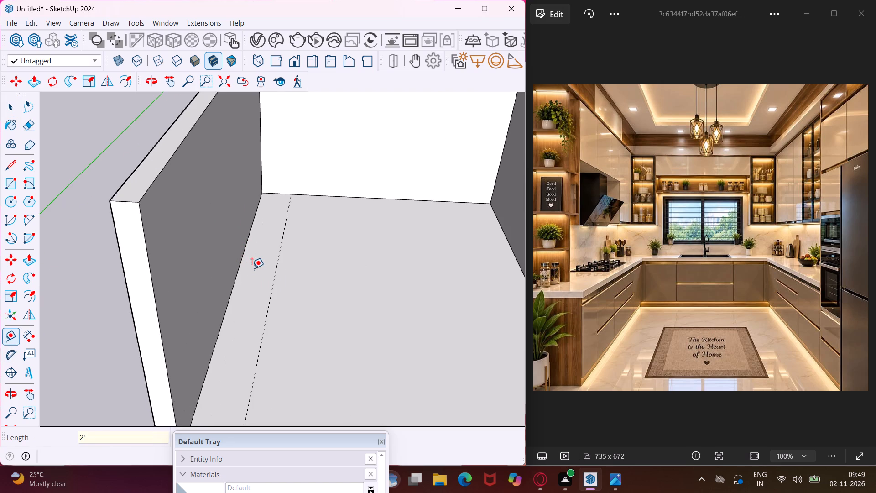
{"action": "left_click", "coordinate": [355, 197]}
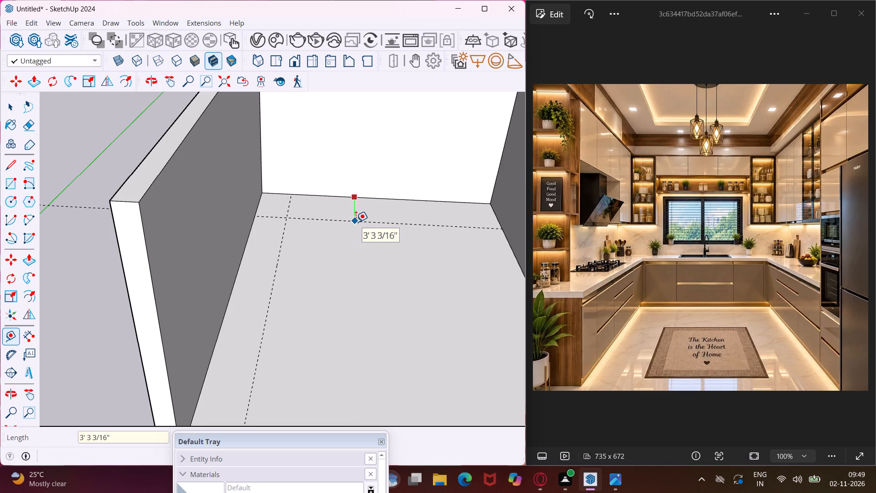
{"action": "type", "text": "2'"}
{"action": "key", "text": "Return"}
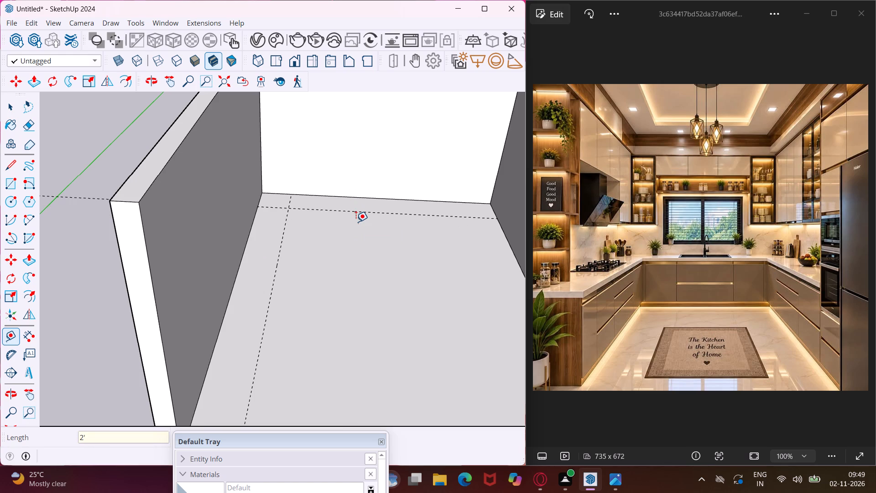
Place a guide line on the floor 2' inward from the right wall, checking the counter layout in the reference image.
{"action": "scroll", "coordinate": [258, 212], "scroll_direction": "down", "scroll_amount": 4}
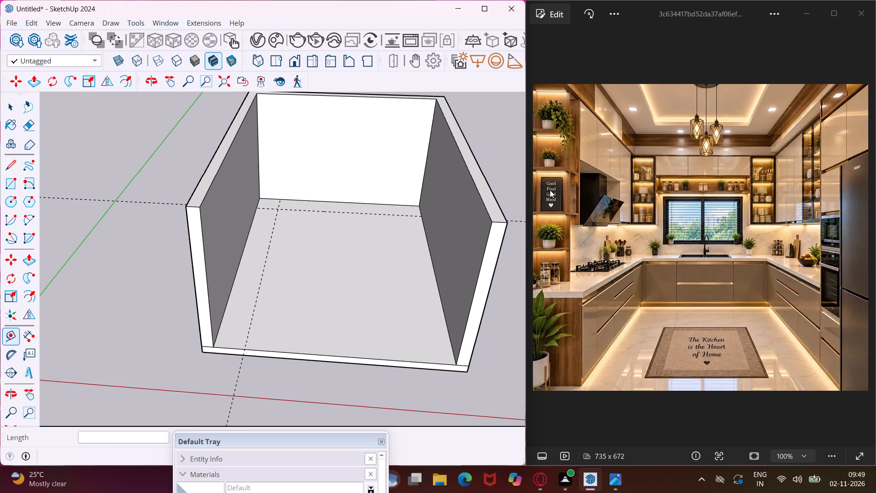
{"action": "scroll", "coordinate": [550, 190], "scroll_direction": "up", "scroll_amount": 3}
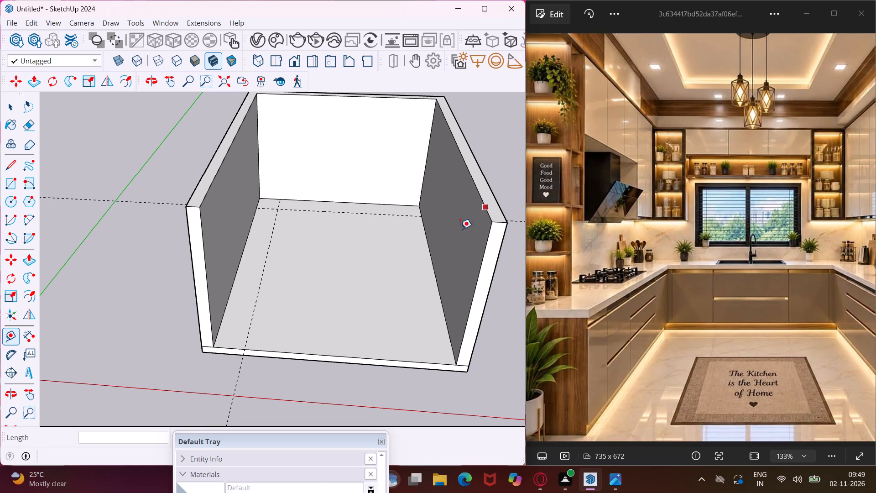
{"action": "left_click", "coordinate": [438, 302]}
{"action": "type", "text": "2'"}
{"action": "key", "text": "Return"}
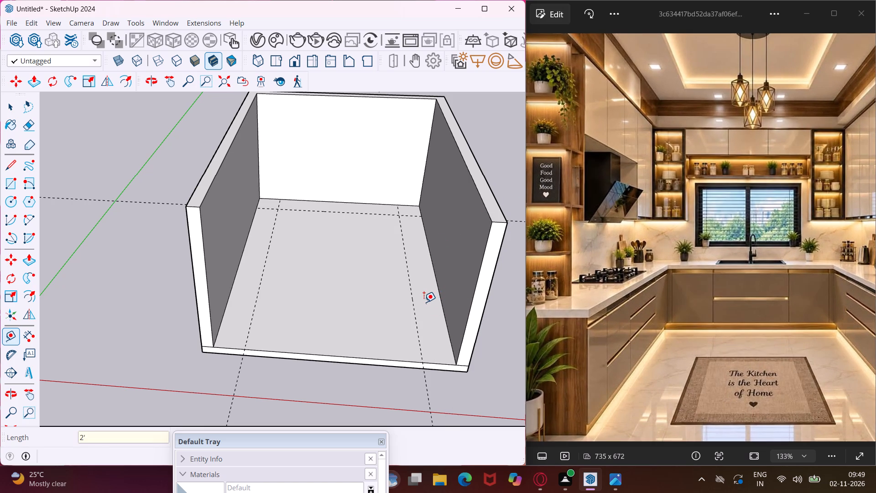
{"action": "scroll", "coordinate": [629, 303], "scroll_direction": "down", "scroll_amount": 2}
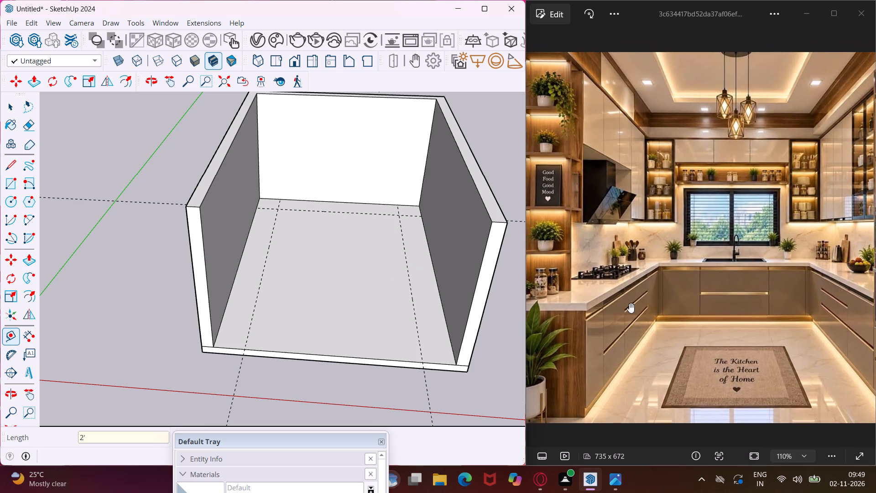
{"action": "scroll", "coordinate": [629, 303], "scroll_direction": "down", "scroll_amount": 3}
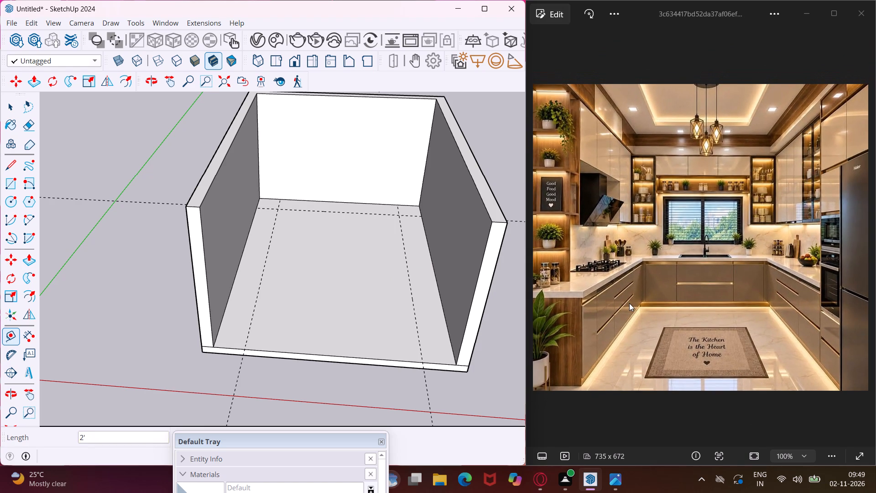
{"action": "key", "text": "Escape"}
{"action": "key", "text": "space"}
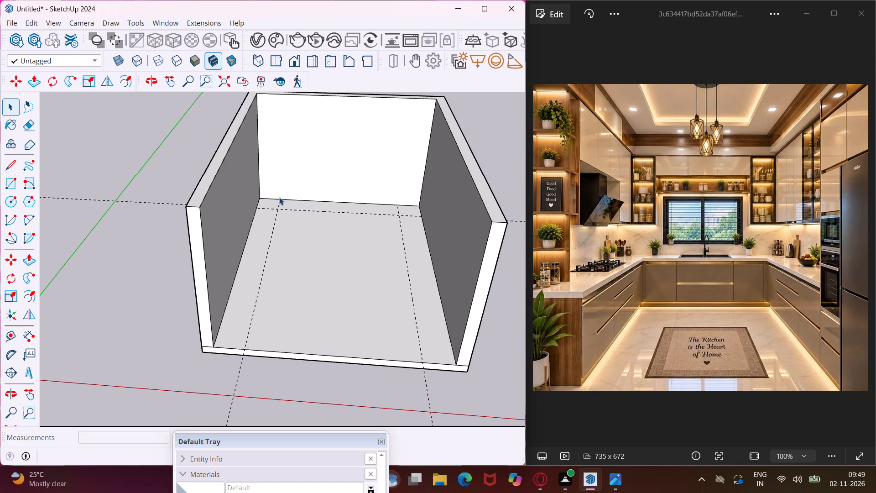
Draw counter footprint rectangles on the floor, about 19' 10" by 2' along the left wall and 11' by 2' between the side guides at the back wall.
{"action": "left_click", "coordinate": [8, 180]}
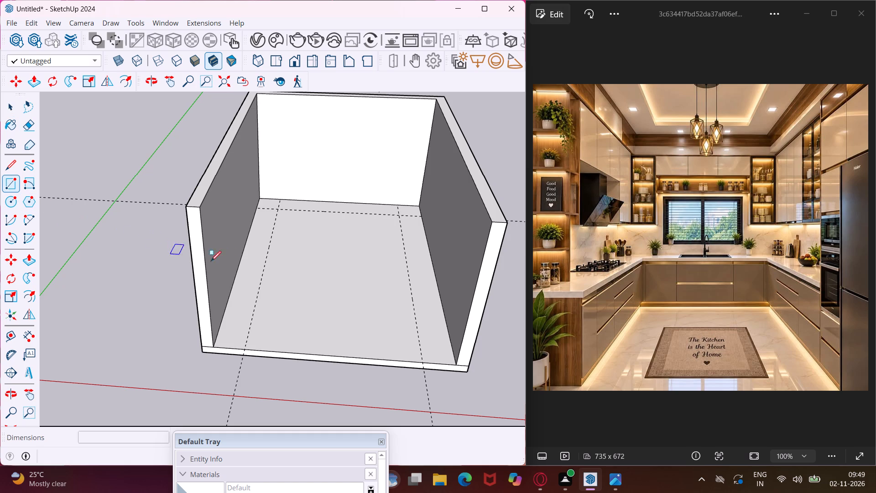
{"action": "left_click", "coordinate": [264, 197]}
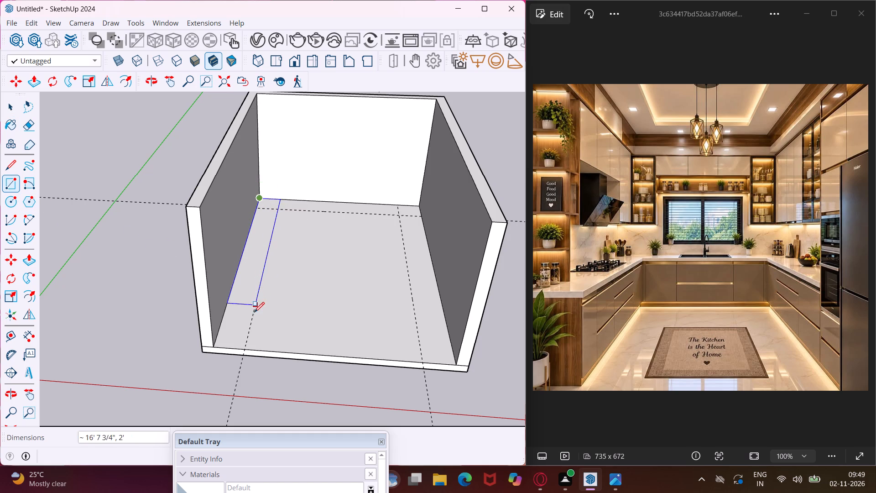
{"action": "left_click", "coordinate": [248, 341]}
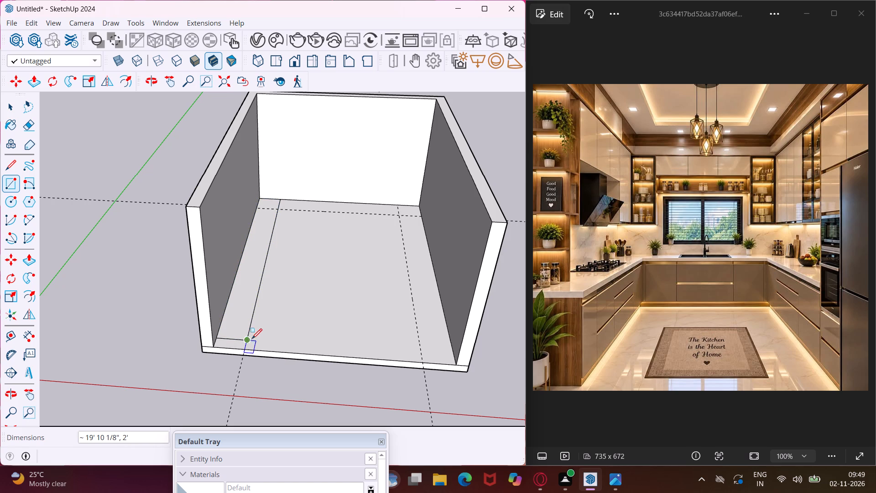
{"action": "left_click", "coordinate": [280, 198]}
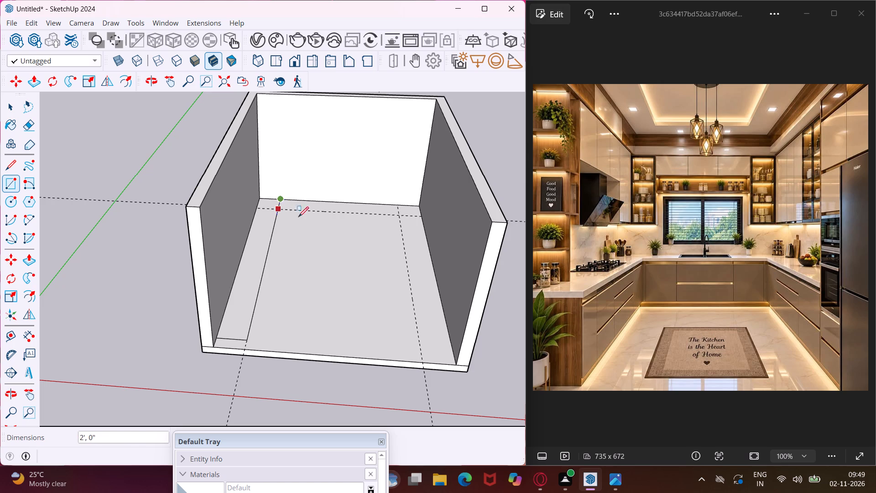
{"action": "left_click", "coordinate": [398, 216]}
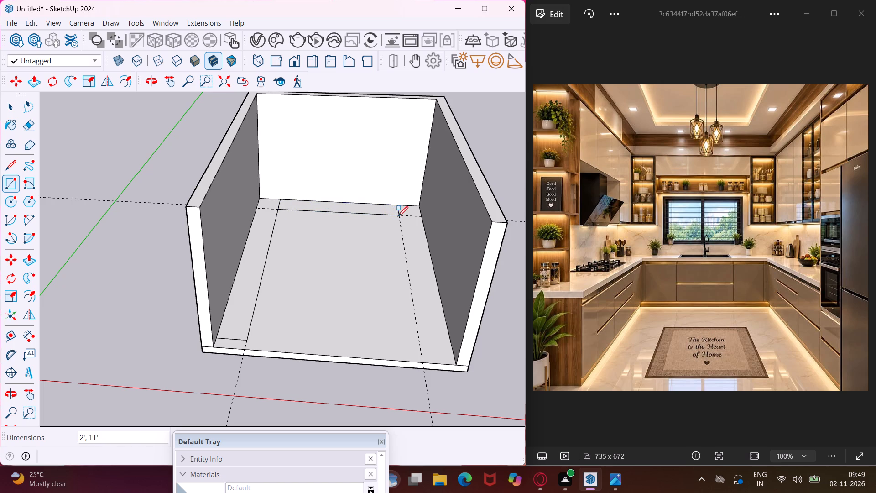
Draw a counter footprint rectangle about 15' by 2' on the floor along the right wall, starting from the back corner.
{"action": "left_click", "coordinate": [417, 206]}
{"action": "left_click", "coordinate": [412, 306]}
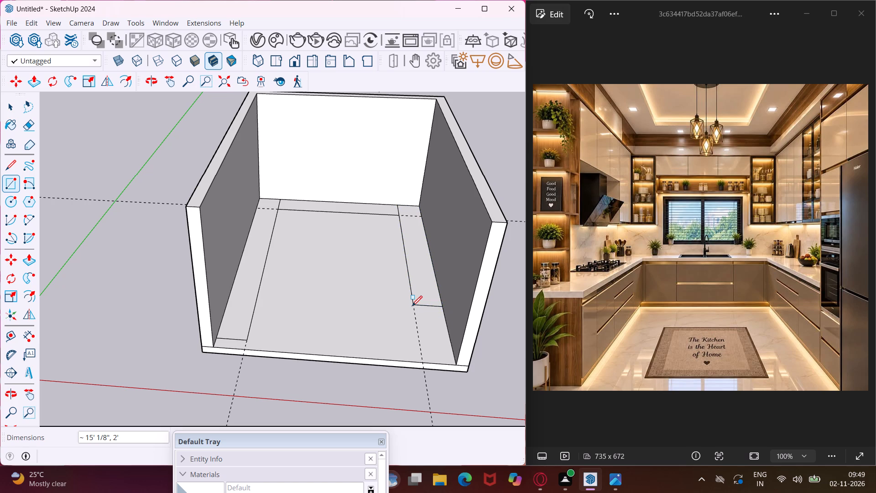
{"action": "key", "text": "Escape"}
{"action": "key", "text": "space"}
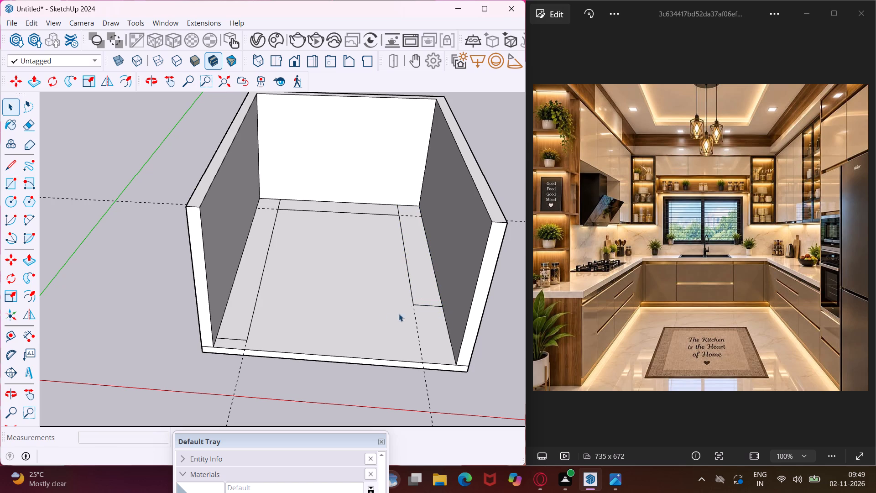
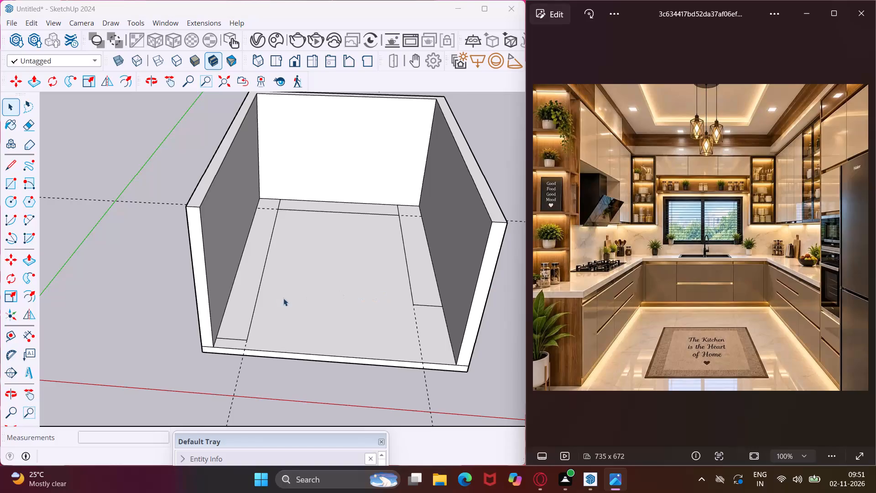
Extrude the counter footprint along the left wall upward by 3'.
{"action": "middle_click_drag", "start_coordinate": [293, 298], "coordinate": [298, 278]}
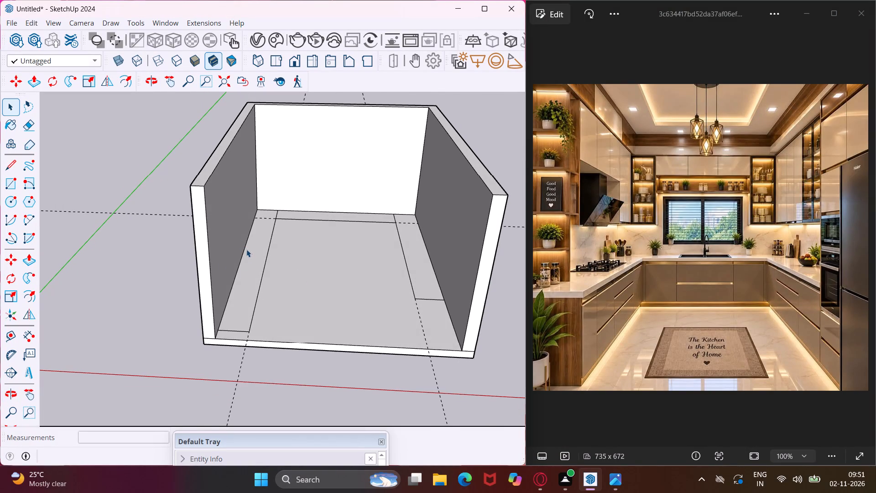
{"action": "left_click", "coordinate": [252, 260]}
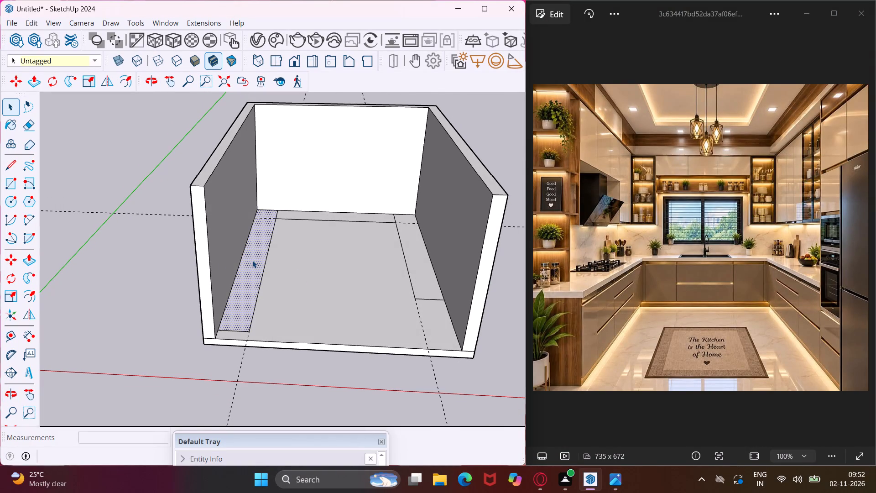
{"action": "key", "text": "p"}
{"action": "left_click", "coordinate": [252, 260]}
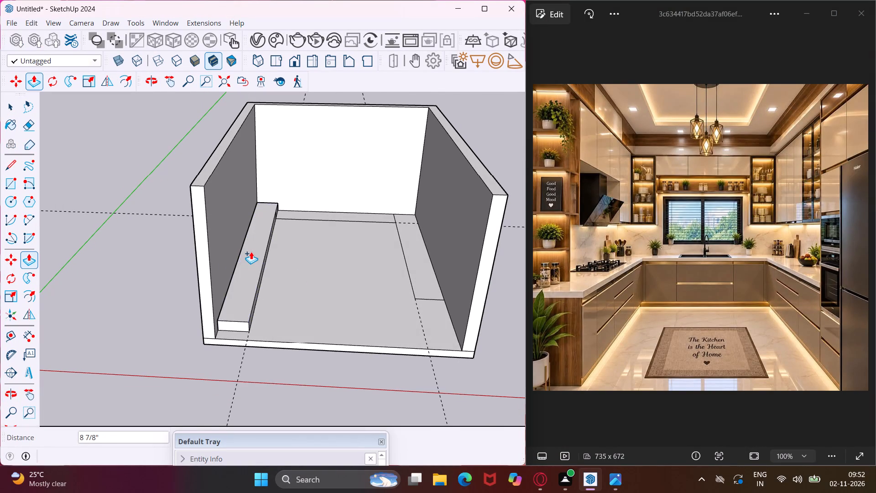
{"action": "type", "text": "3'"}
{"action": "key", "text": "Return"}
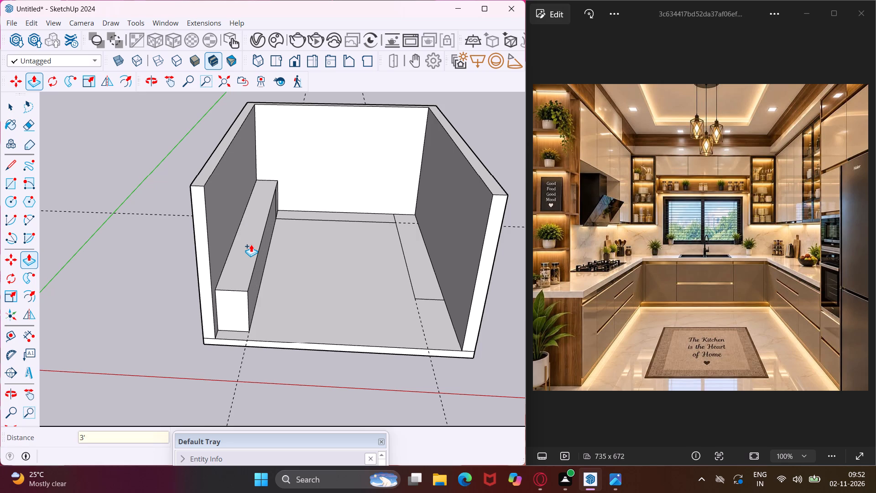
Extrude the counter footprints along the back and right walls 3' upward, level with the left counter.
{"action": "scroll", "coordinate": [331, 202], "scroll_direction": "up", "scroll_amount": 8}
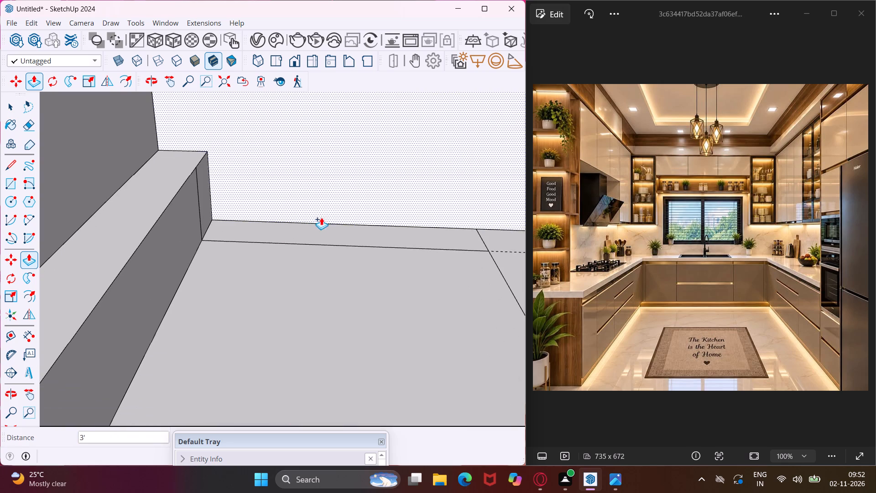
{"action": "left_click", "coordinate": [317, 231]}
{"action": "left_click", "coordinate": [162, 193]}
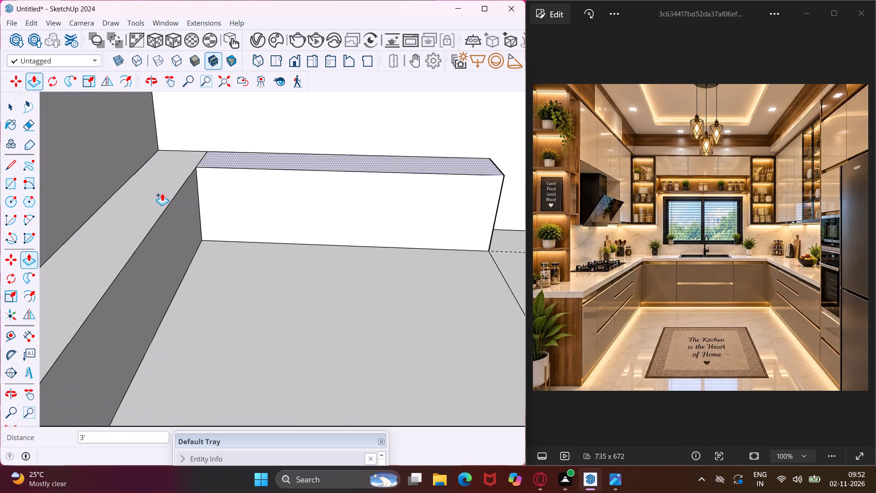
{"action": "scroll", "coordinate": [162, 193], "scroll_direction": "down", "scroll_amount": 5}
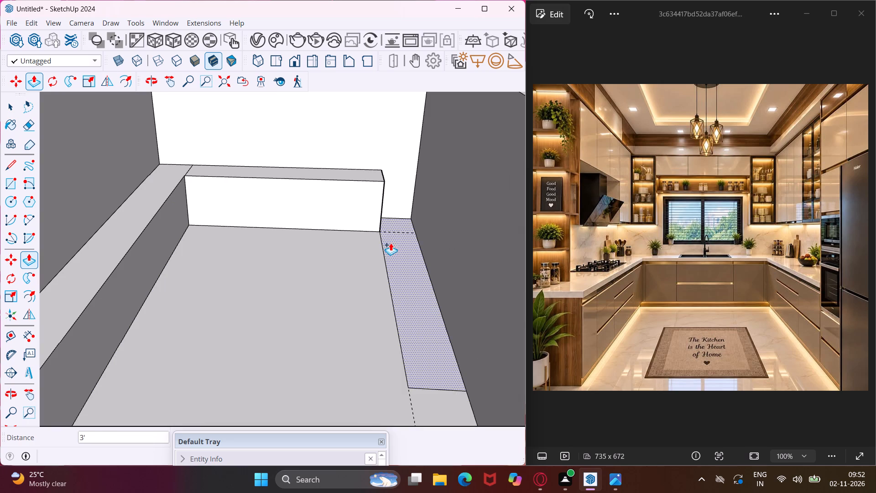
{"action": "left_click", "coordinate": [397, 238]}
{"action": "left_click", "coordinate": [350, 182]}
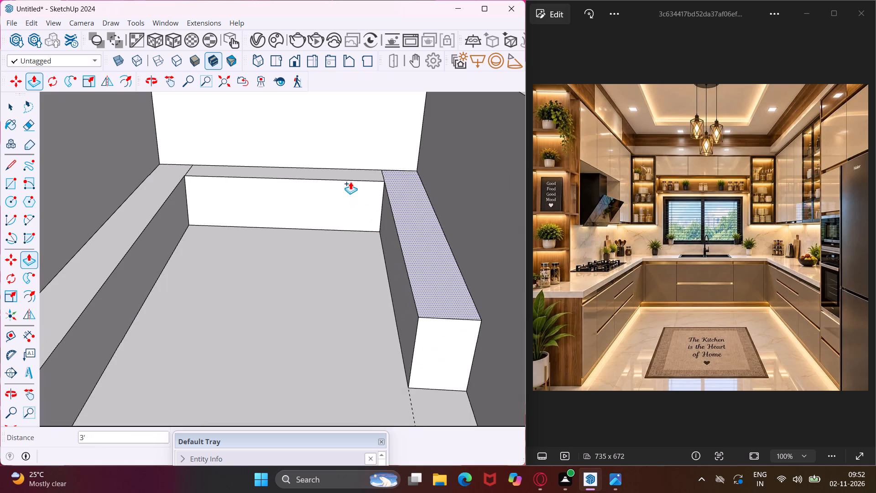
{"action": "scroll", "coordinate": [345, 180], "scroll_direction": "down", "scroll_amount": 5}
{"action": "key", "text": "Escape"}
{"action": "key", "text": "space"}
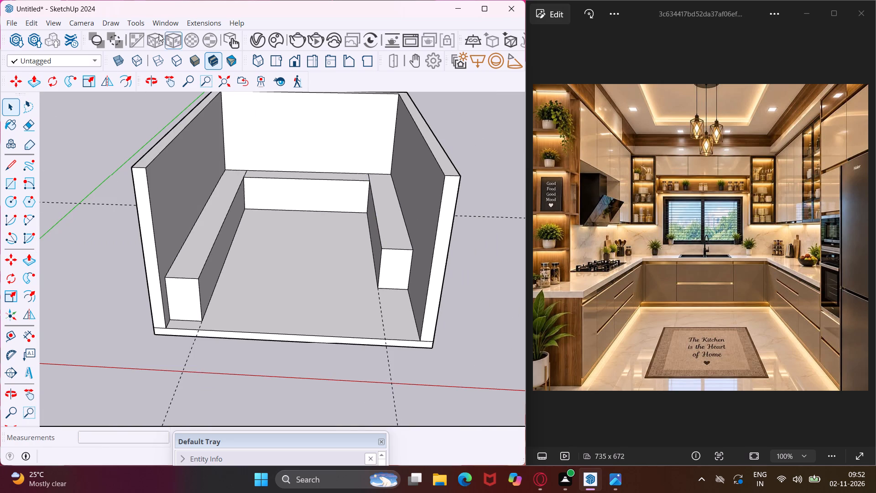
Open 3D Warehouse and search its models for "frig".
{"action": "left_click", "coordinate": [157, 24]}
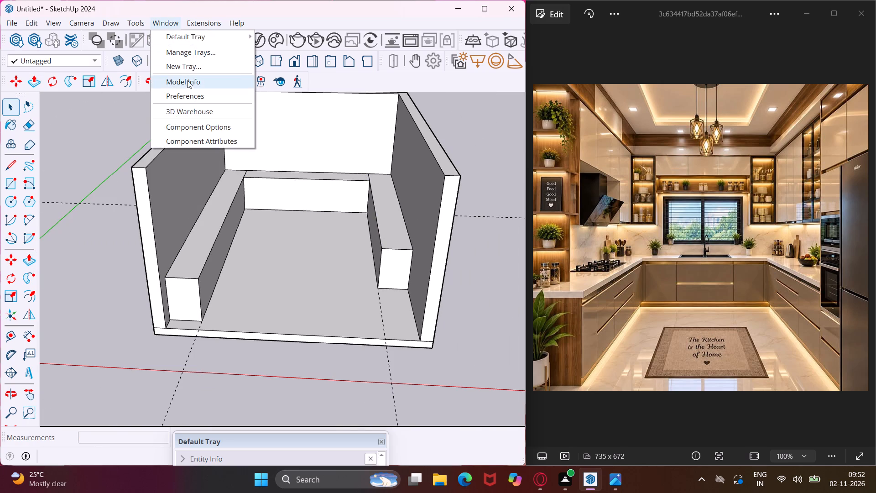
{"action": "left_click", "coordinate": [190, 105]}
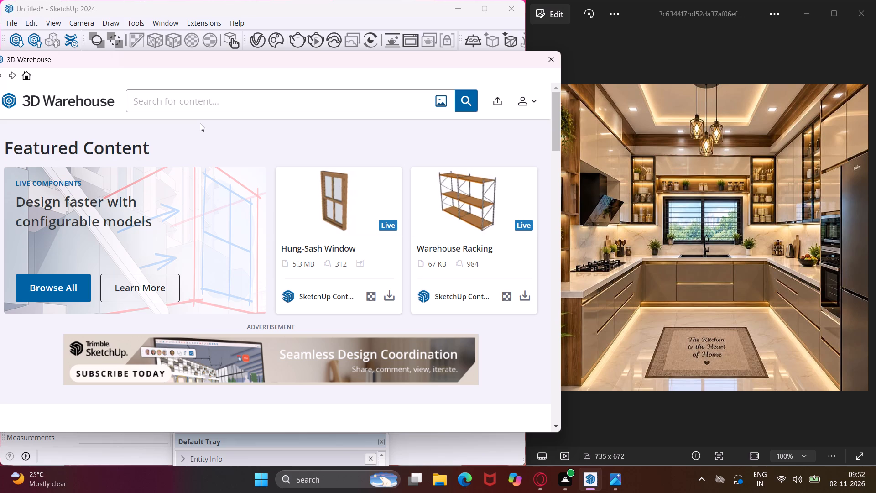
{"action": "left_click", "coordinate": [199, 100]}
{"action": "type", "text": "fr"}
{"action": "key", "text": "i"}
{"action": "key", "text": "g"}
{"action": "key", "text": "Return"}
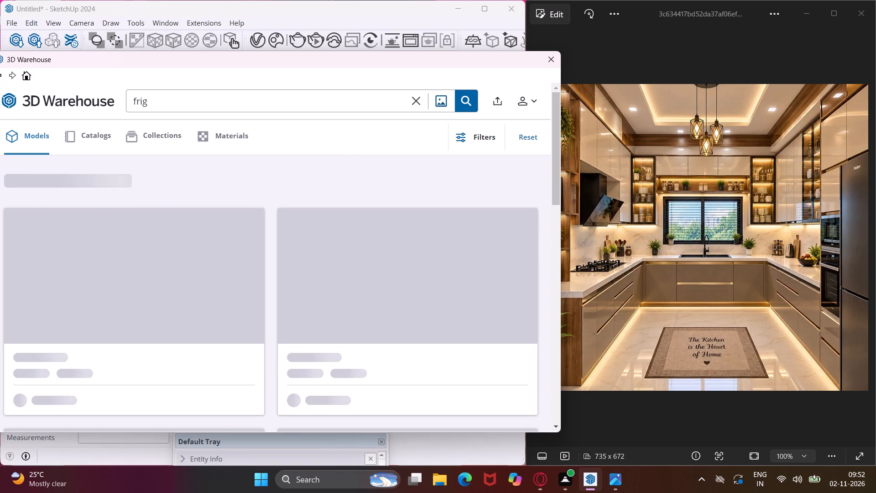
Browse the search results for a suitable standalone fridge model for the kitchen.
{"action": "scroll", "coordinate": [192, 198], "scroll_direction": "down", "scroll_amount": 2}
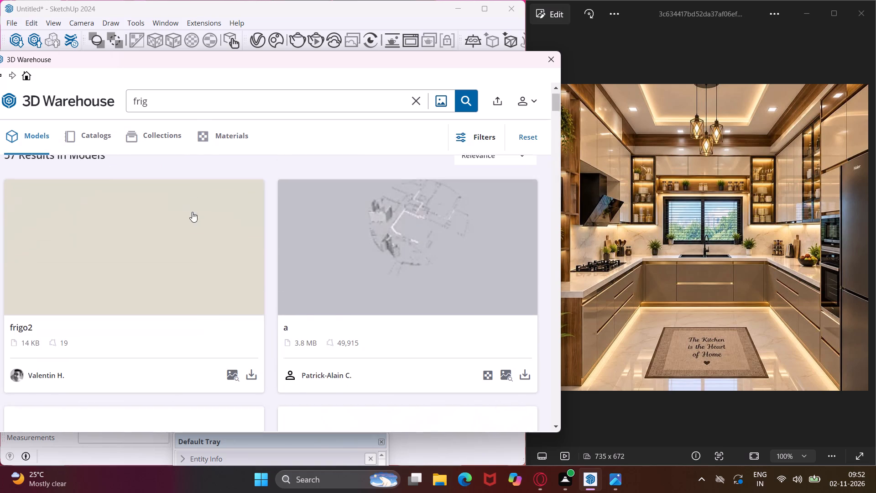
{"action": "scroll", "coordinate": [192, 212], "scroll_direction": "down", "scroll_amount": 3}
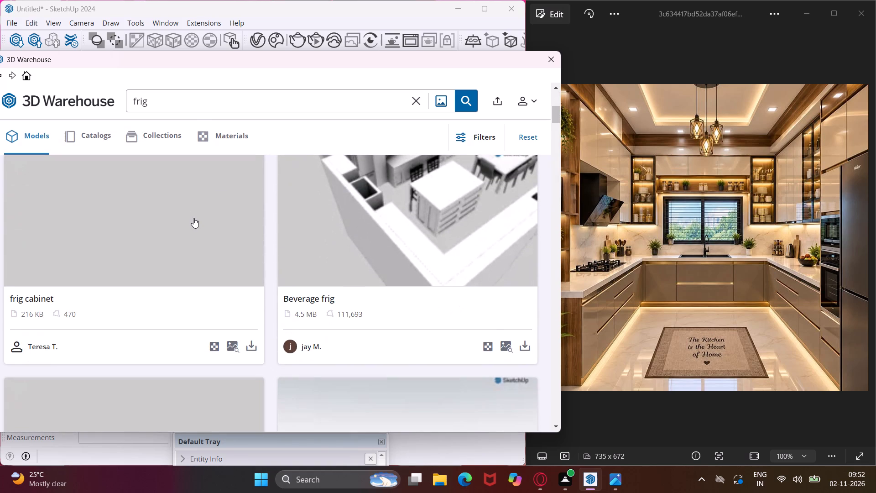
{"action": "scroll", "coordinate": [193, 218], "scroll_direction": "down", "scroll_amount": 1}
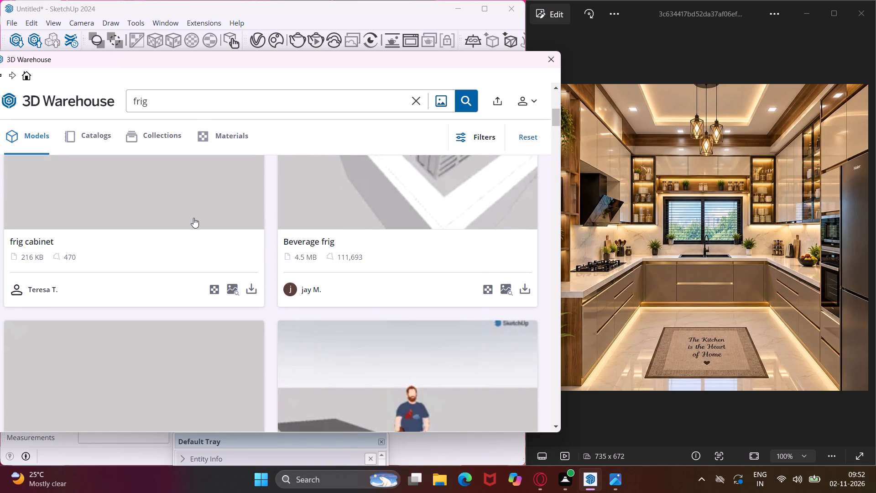
{"action": "scroll", "coordinate": [193, 218], "scroll_direction": "down", "scroll_amount": 2}
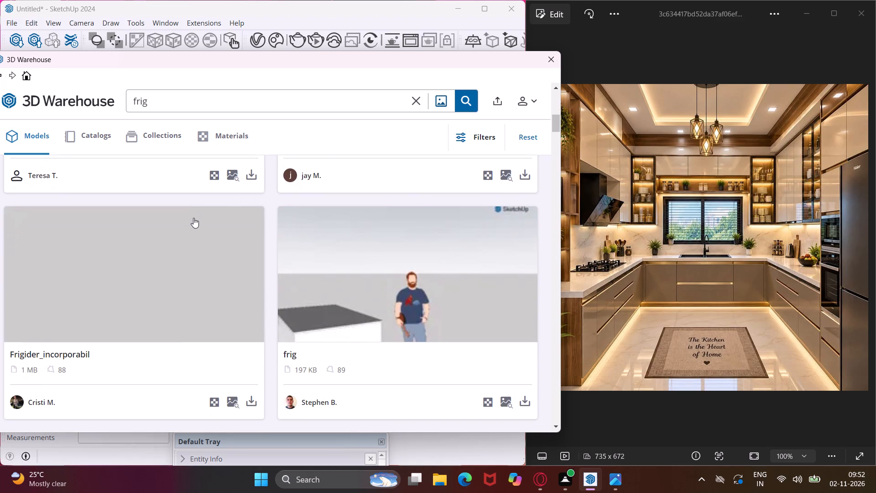
{"action": "scroll", "coordinate": [193, 218], "scroll_direction": "down", "scroll_amount": 3}
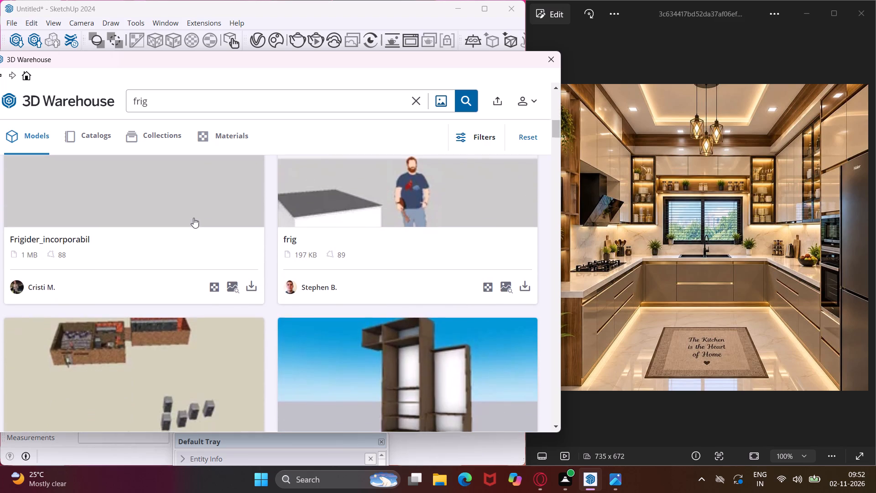
{"action": "scroll", "coordinate": [193, 218], "scroll_direction": "down", "scroll_amount": 6}
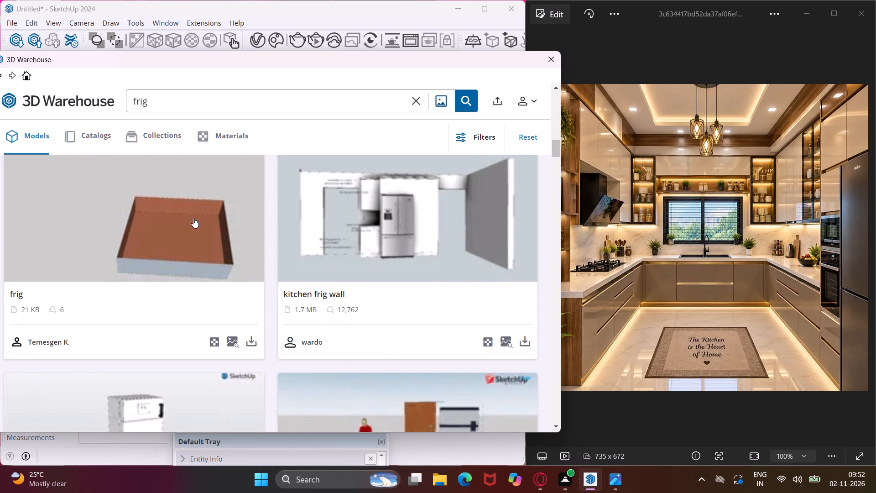
{"action": "scroll", "coordinate": [193, 218], "scroll_direction": "down", "scroll_amount": 4}
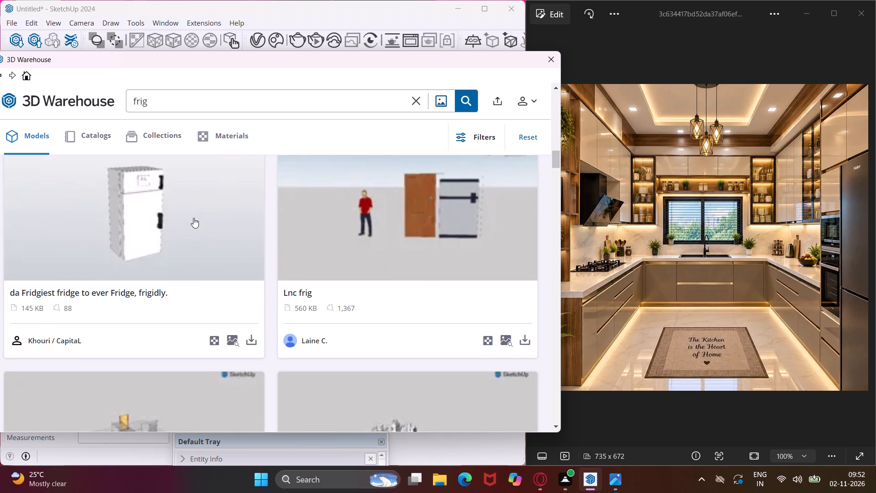
{"action": "scroll", "coordinate": [193, 218], "scroll_direction": "down", "scroll_amount": 4}
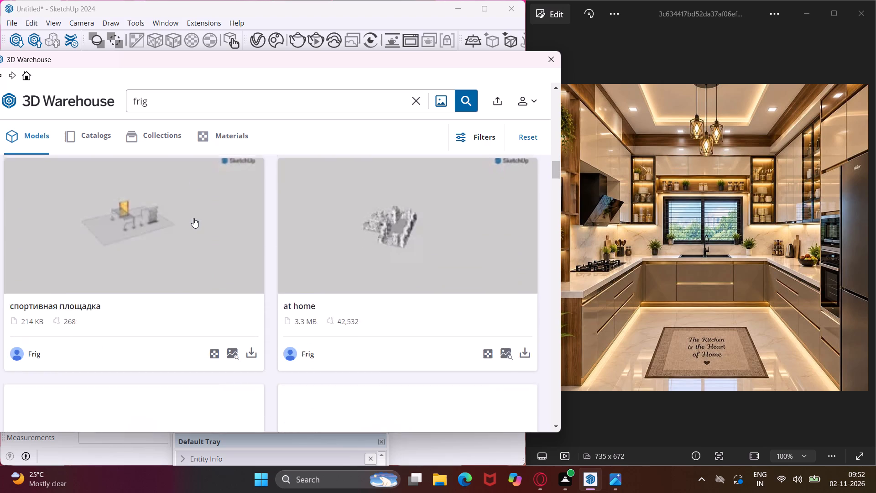
{"action": "scroll", "coordinate": [193, 218], "scroll_direction": "down", "scroll_amount": 3}
{"action": "scroll", "coordinate": [193, 218], "scroll_direction": "up", "scroll_amount": 4}
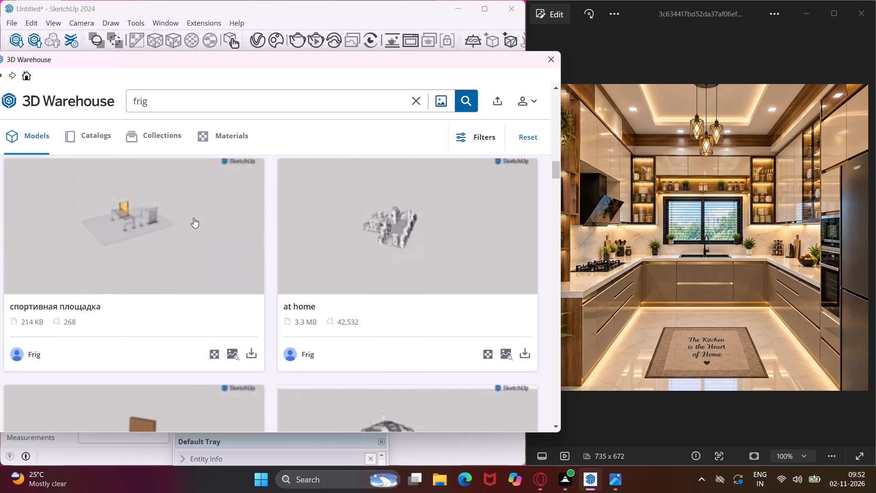
{"action": "scroll", "coordinate": [193, 218], "scroll_direction": "up", "scroll_amount": 2}
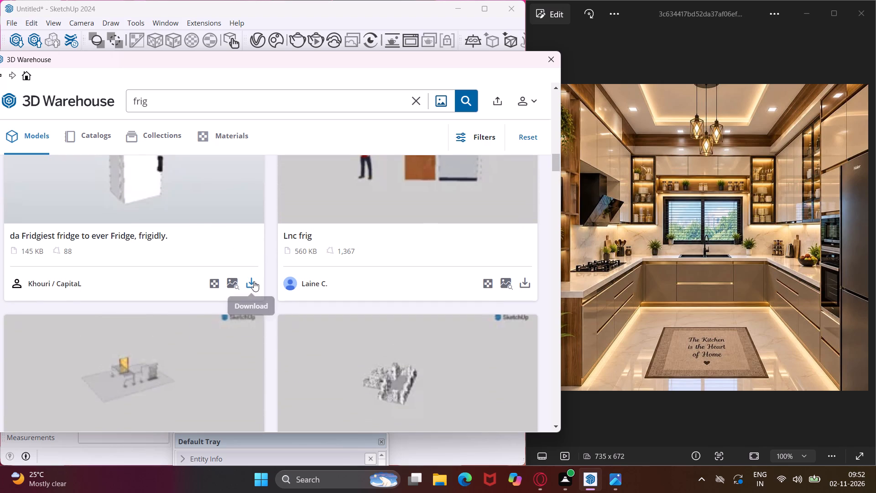
Load the "da Fridgiest fridge to ever Fridge, frigidly." model directly into the scene and place it outside the room's front left corner.
{"action": "left_click", "coordinate": [253, 282]}
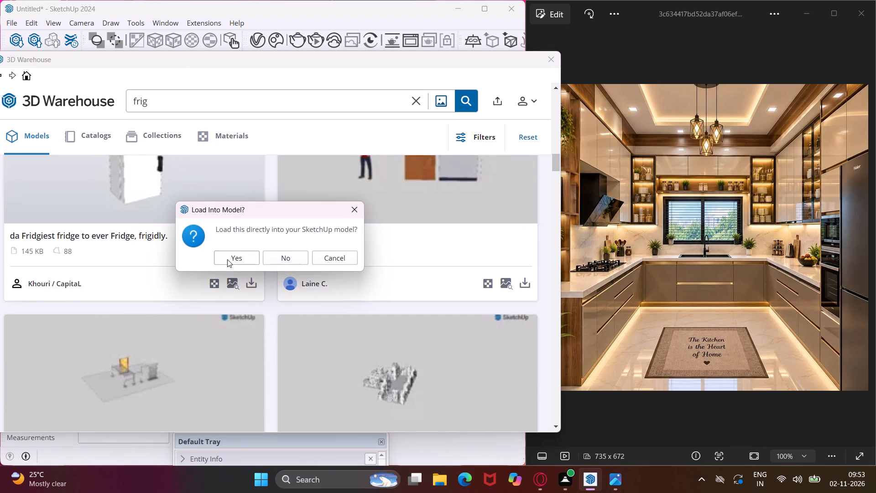
{"action": "left_click", "coordinate": [227, 259]}
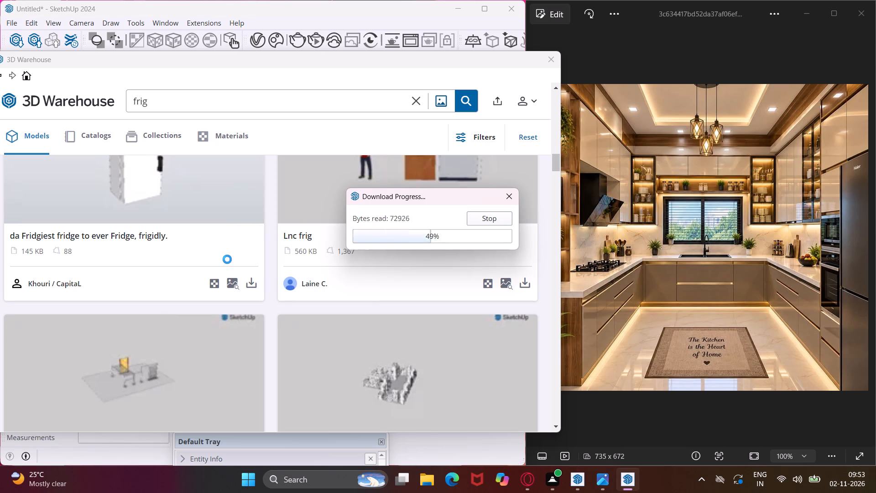
{"action": "scroll", "coordinate": [227, 264], "scroll_direction": "down", "scroll_amount": 2}
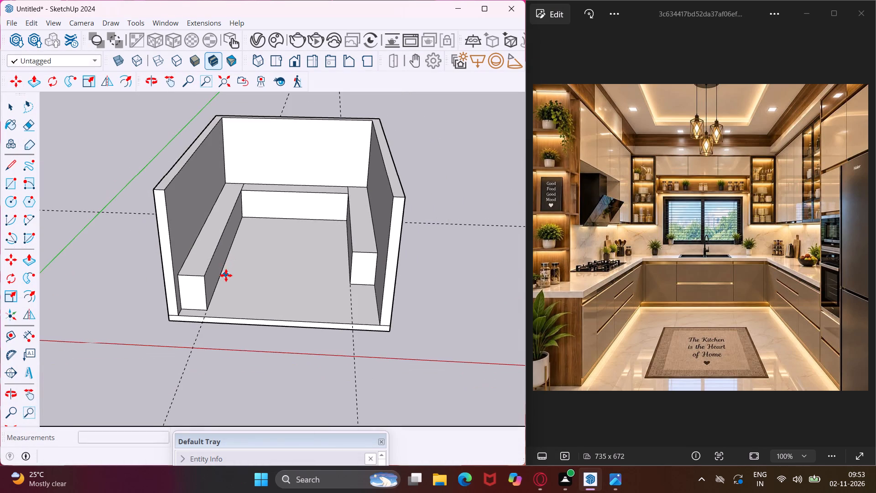
{"action": "scroll", "coordinate": [224, 278], "scroll_direction": "down", "scroll_amount": 3}
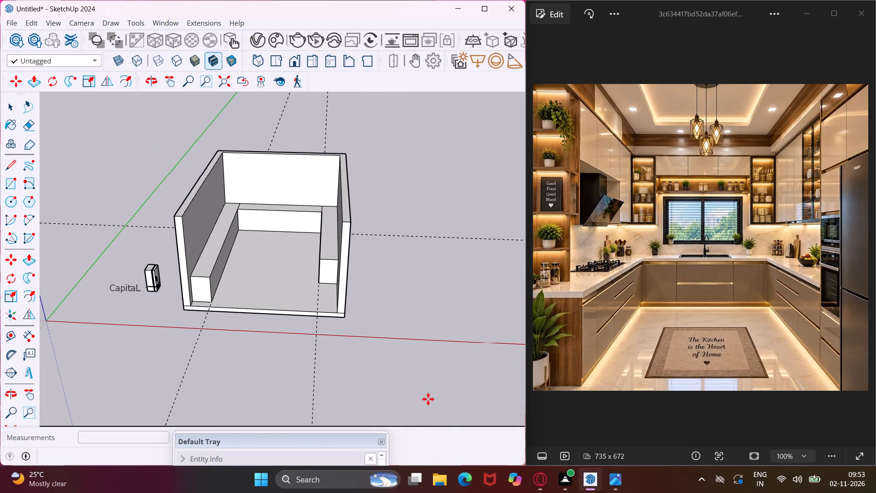
{"action": "left_click", "coordinate": [453, 414]}
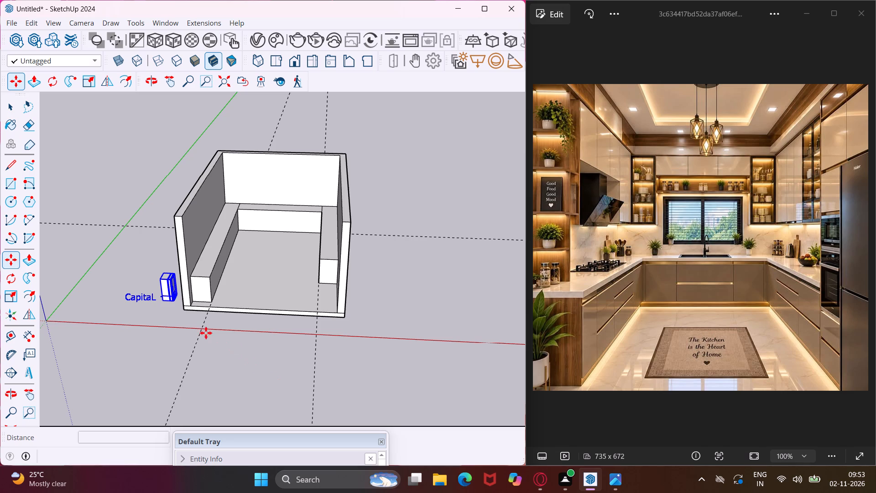
Move the fridge about 19' 1" across the front of the room to just outside its front right corner.
{"action": "scroll", "coordinate": [173, 309], "scroll_direction": "up", "scroll_amount": 6}
{"action": "left_click", "coordinate": [172, 301]}
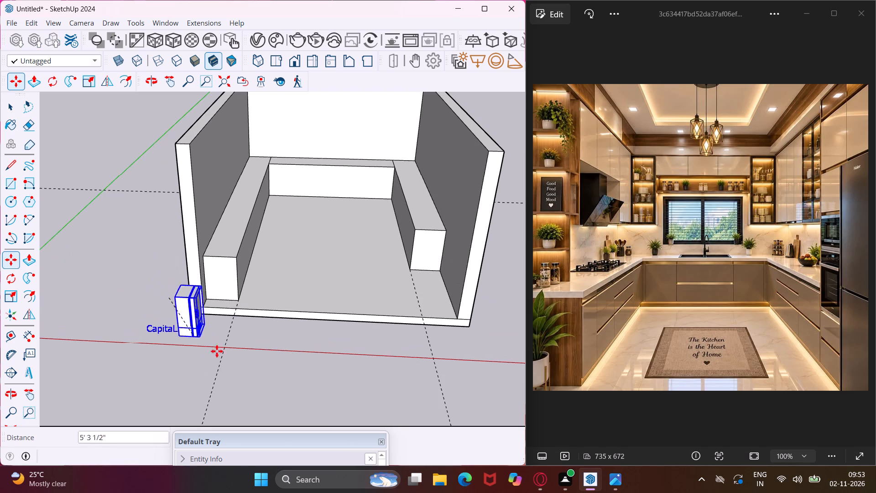
{"action": "left_click", "coordinate": [480, 382]}
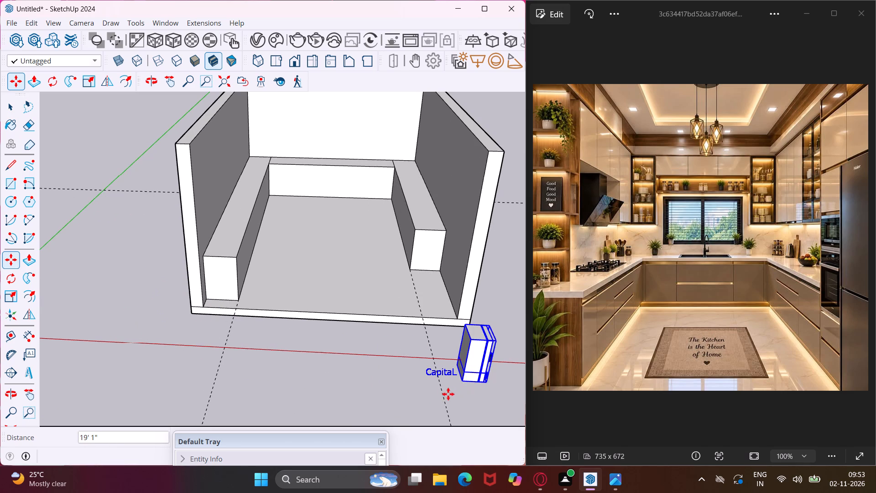
{"action": "key", "text": "Escape"}
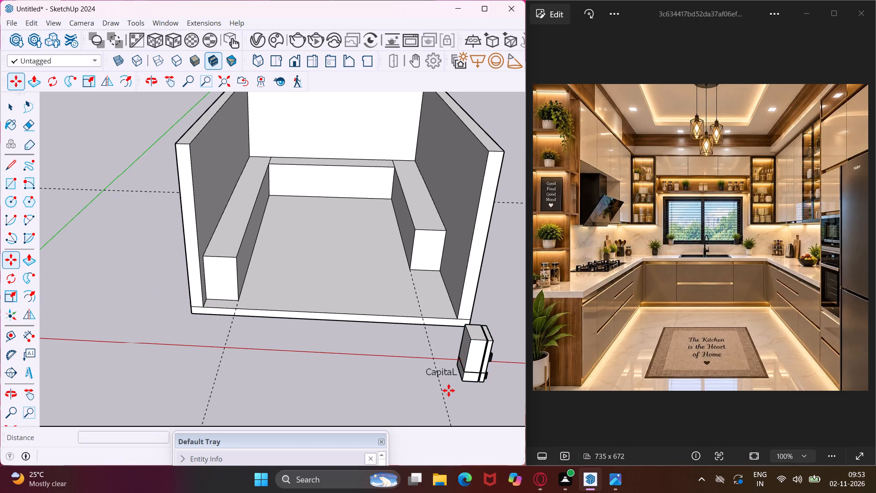
Inspect the fridge outside the room's front right corner from several sides to check its orientation against the counters.
{"action": "key", "text": "space"}
{"action": "scroll", "coordinate": [454, 373], "scroll_direction": "up", "scroll_amount": 6}
{"action": "middle_click_drag", "start_coordinate": [452, 371], "coordinate": [417, 370]}
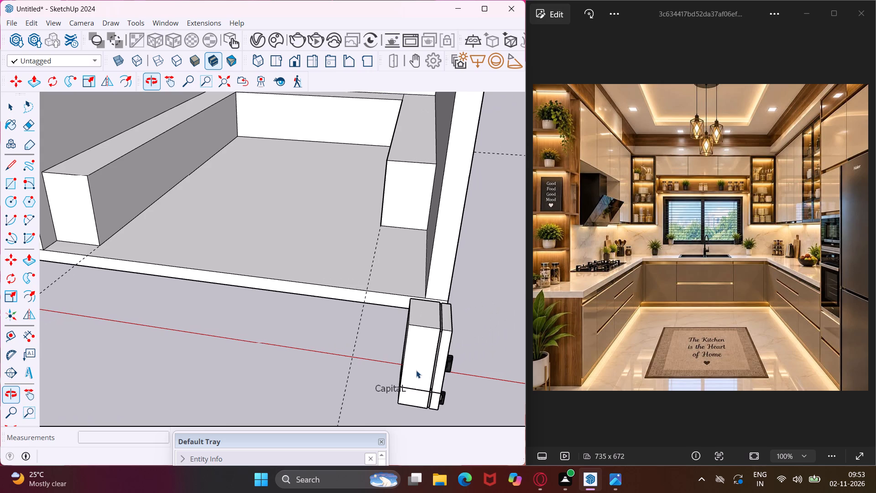
{"action": "left_click", "coordinate": [394, 392]}
{"action": "double_click", "coordinate": [391, 391]}
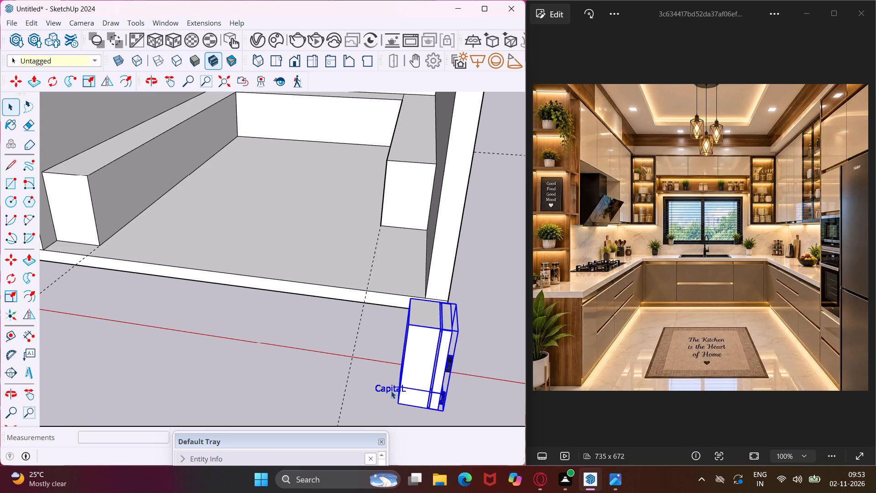
{"action": "left_click", "coordinate": [391, 391]}
{"action": "middle_click_drag", "start_coordinate": [389, 388], "coordinate": [381, 385]}
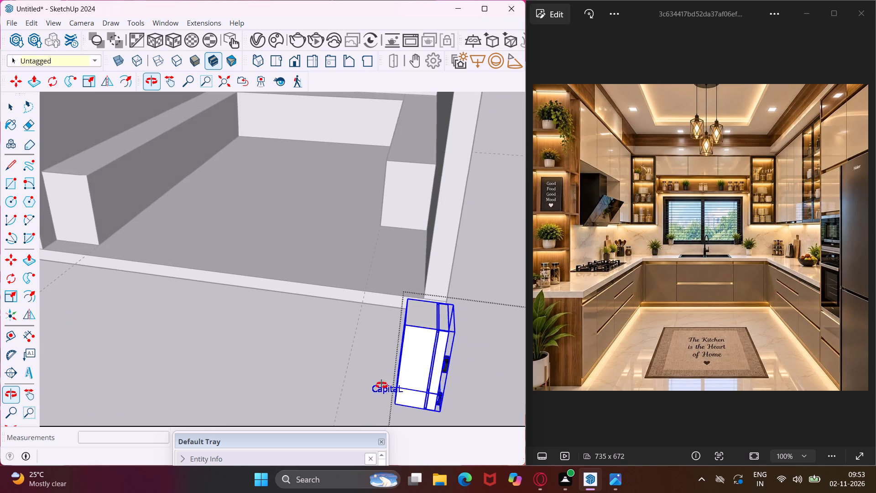
{"action": "middle_click_drag", "start_coordinate": [381, 385], "coordinate": [294, 387]}
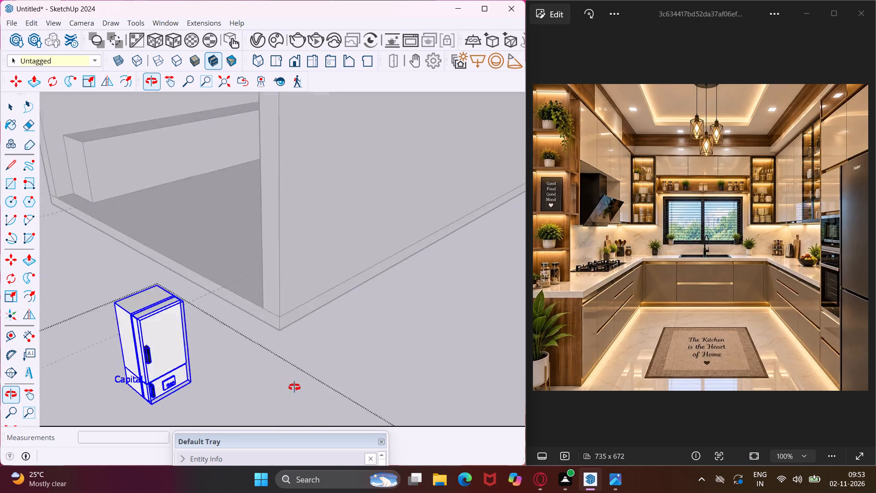
{"action": "middle_click_drag", "start_coordinate": [294, 387], "coordinate": [415, 378]}
{"action": "left_click", "coordinate": [404, 376]}
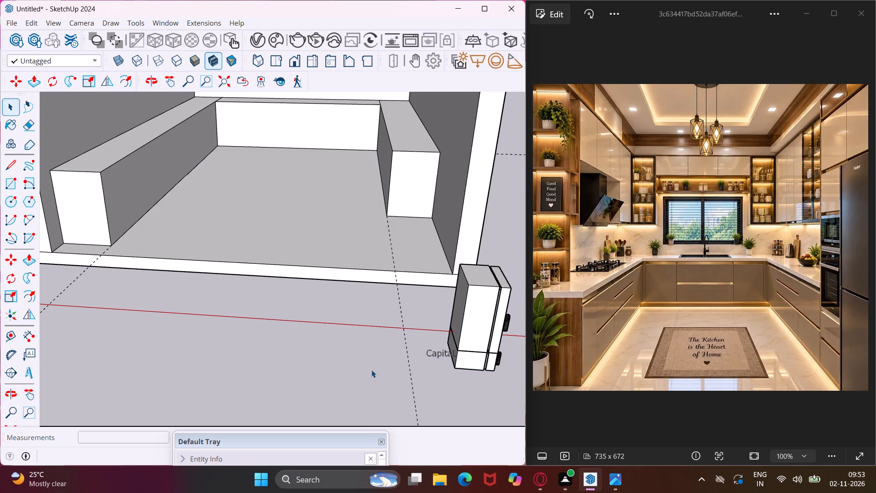
{"action": "scroll", "coordinate": [371, 370], "scroll_direction": "down", "scroll_amount": 2}
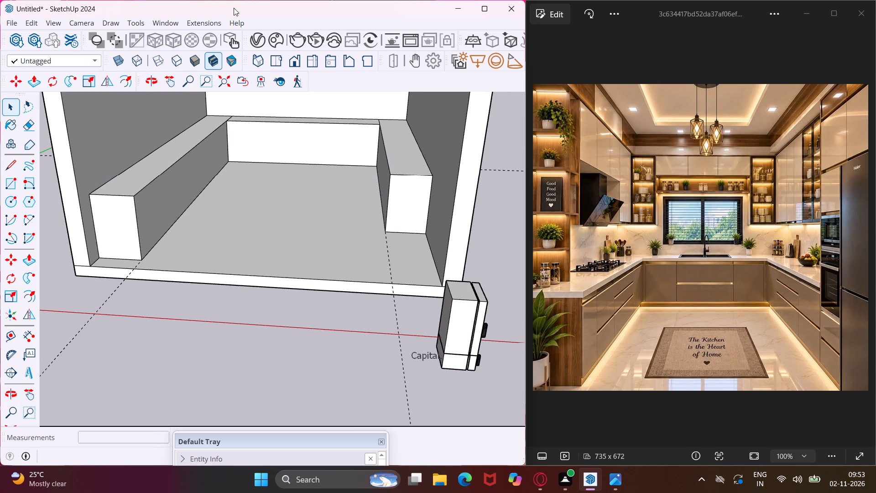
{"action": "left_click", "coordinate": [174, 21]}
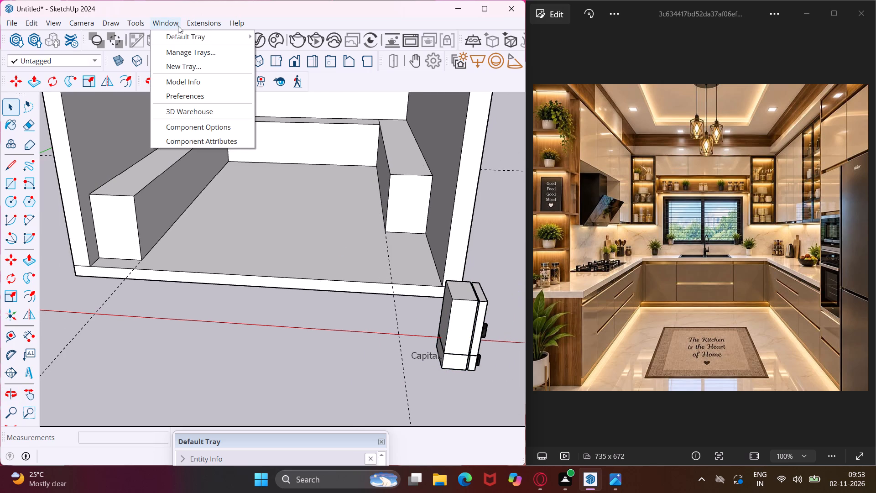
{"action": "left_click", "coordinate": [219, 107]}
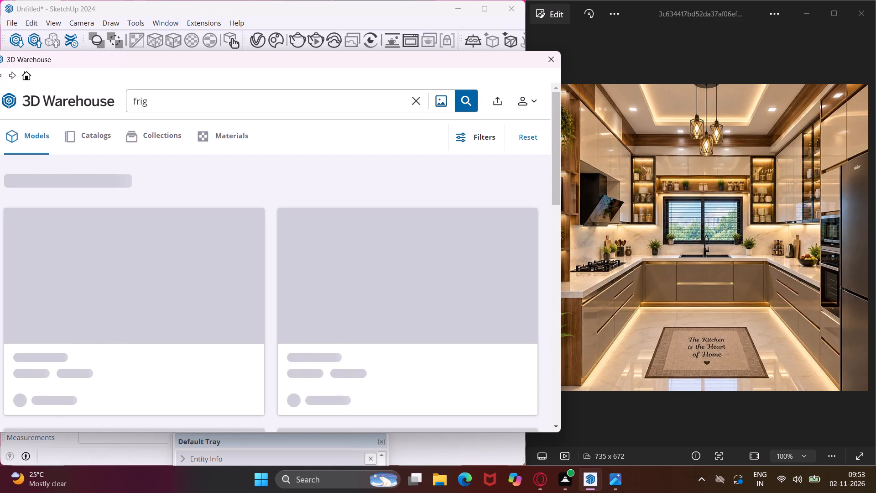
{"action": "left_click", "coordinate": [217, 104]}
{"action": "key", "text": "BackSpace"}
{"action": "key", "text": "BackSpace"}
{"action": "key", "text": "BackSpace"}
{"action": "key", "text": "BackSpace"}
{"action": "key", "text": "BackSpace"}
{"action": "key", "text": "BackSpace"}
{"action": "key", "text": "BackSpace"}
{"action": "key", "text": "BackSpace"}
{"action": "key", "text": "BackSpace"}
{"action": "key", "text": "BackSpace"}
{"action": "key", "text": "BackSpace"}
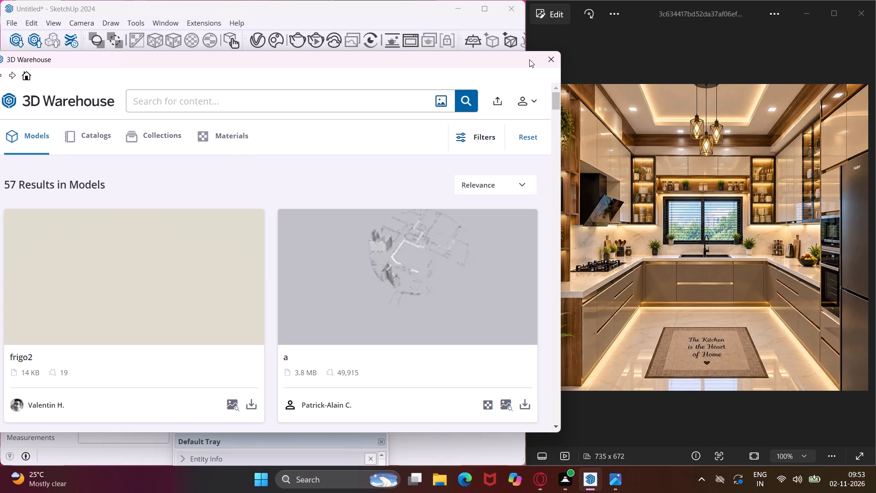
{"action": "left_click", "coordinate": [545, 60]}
Push/Pull the left counter's top face 2" downward as a new face, marking off a 2" thick countertop.
{"action": "scroll", "coordinate": [317, 264], "scroll_direction": "down", "scroll_amount": 2}
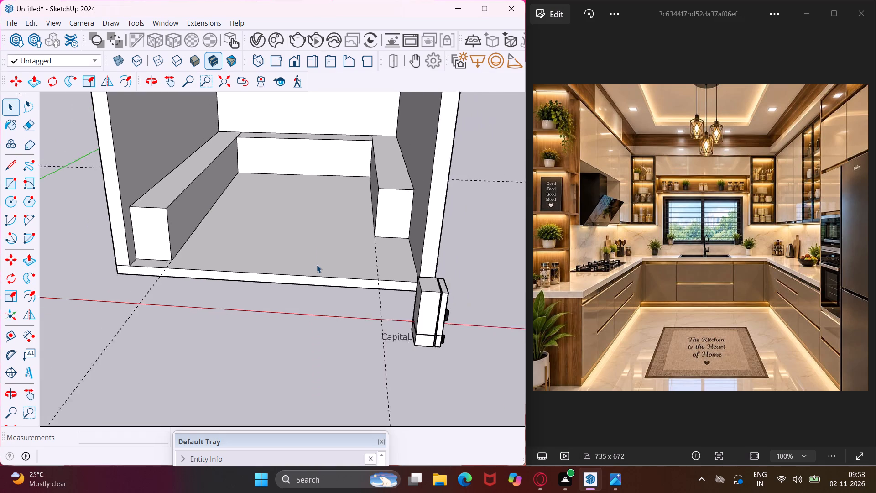
{"action": "scroll", "coordinate": [317, 265], "scroll_direction": "down", "scroll_amount": 1}
{"action": "middle_click_drag", "start_coordinate": [317, 265], "coordinate": [272, 260]}
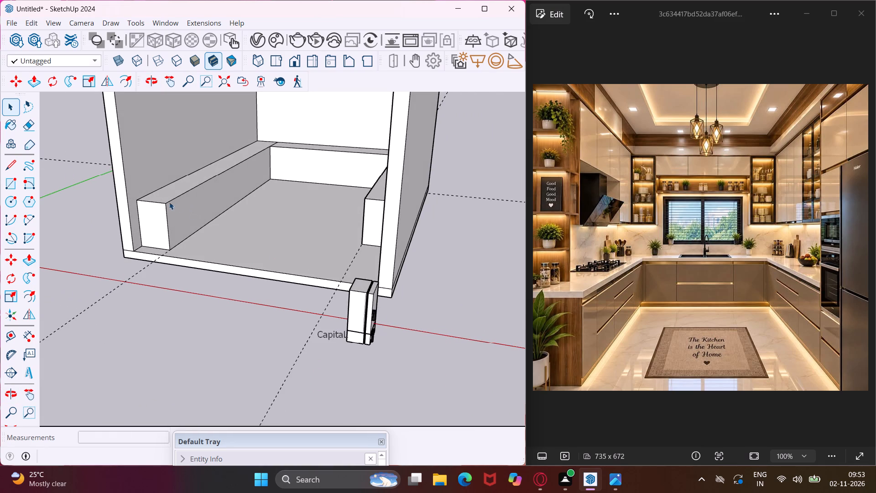
{"action": "scroll", "coordinate": [162, 200], "scroll_direction": "up", "scroll_amount": 7}
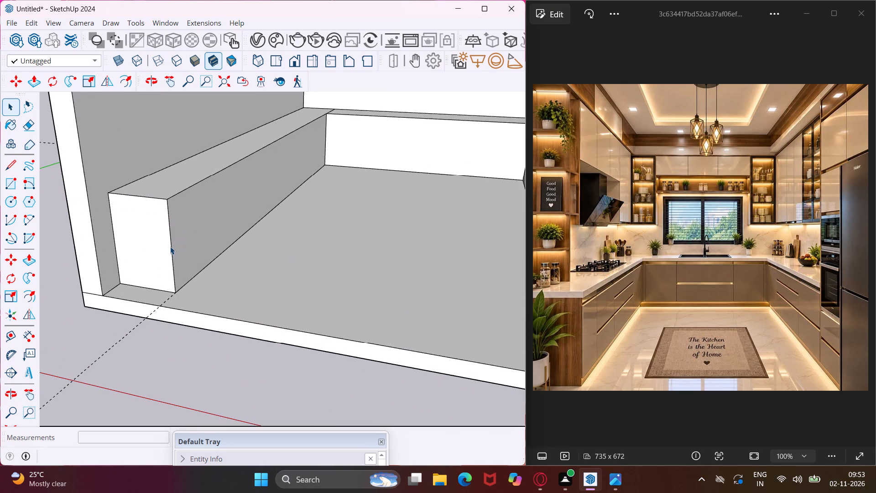
{"action": "left_click", "coordinate": [169, 192]}
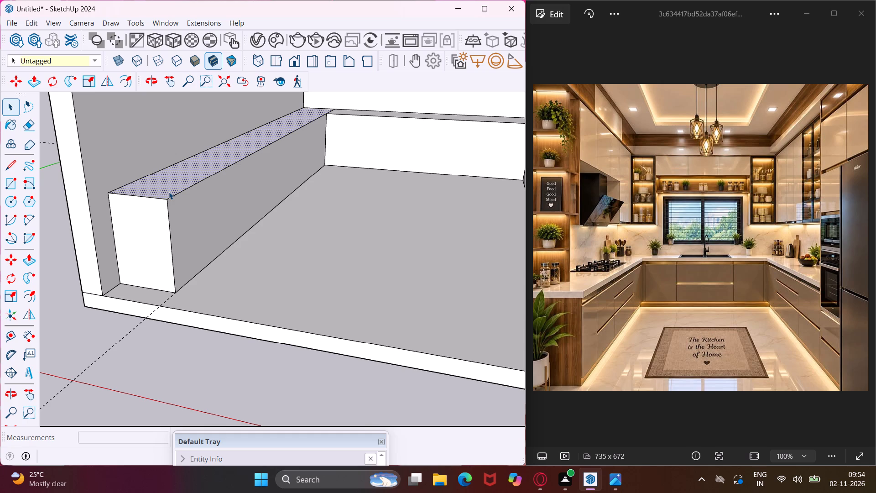
{"action": "key", "text": "p"}
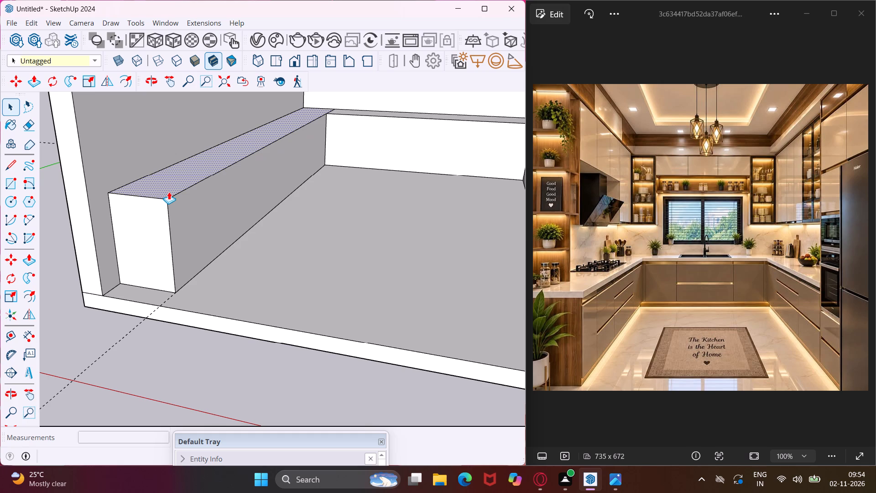
{"action": "left_click", "coordinate": [169, 192]}
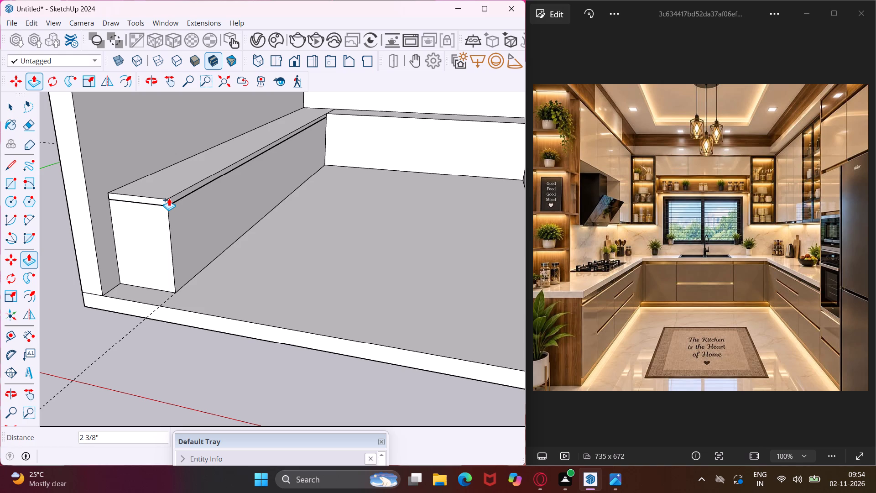
{"action": "type", "text": "2\""}
{"action": "key", "text": "Return"}
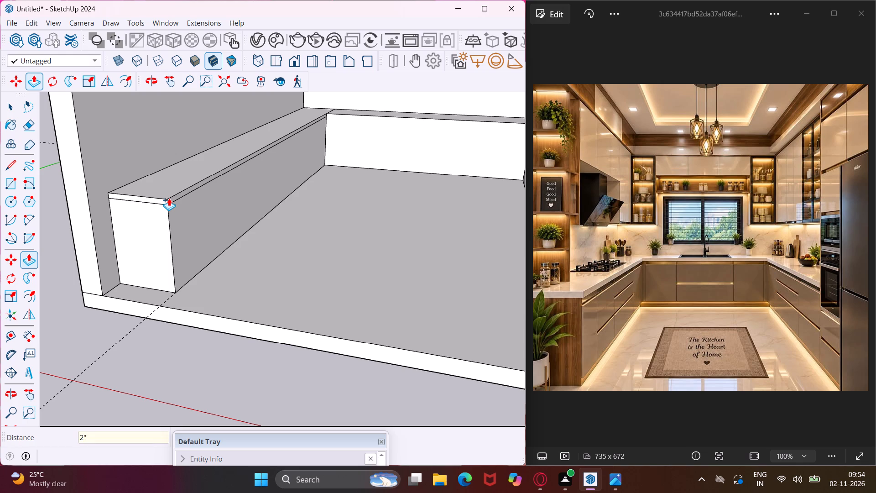
Push/Pull the back counter's top face 2" downward as a new face, marking off its 2" thick countertop.
{"action": "middle_click_drag", "start_coordinate": [292, 129], "coordinate": [283, 194]}
{"action": "scroll", "coordinate": [258, 192], "scroll_direction": "down", "scroll_amount": 3}
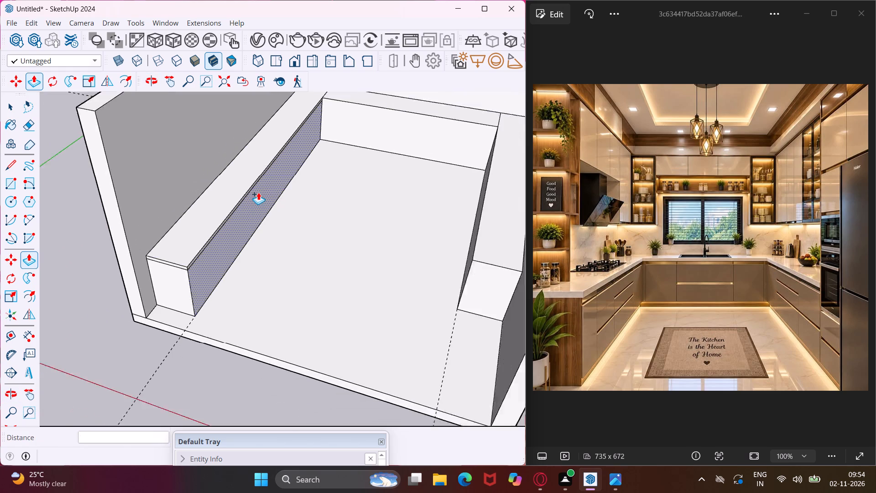
{"action": "scroll", "coordinate": [258, 192], "scroll_direction": "down", "scroll_amount": 2}
{"action": "scroll", "coordinate": [378, 115], "scroll_direction": "up", "scroll_amount": 4}
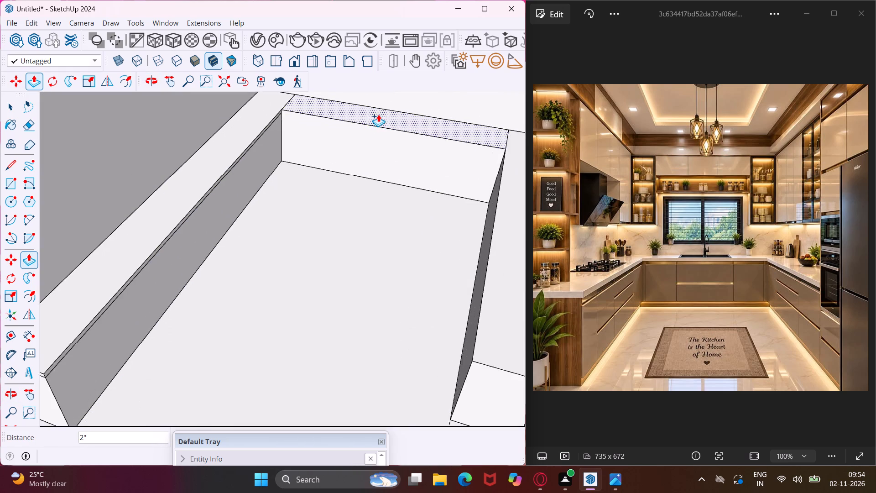
{"action": "scroll", "coordinate": [378, 114], "scroll_direction": "up", "scroll_amount": 3}
{"action": "left_click", "coordinate": [378, 114]}
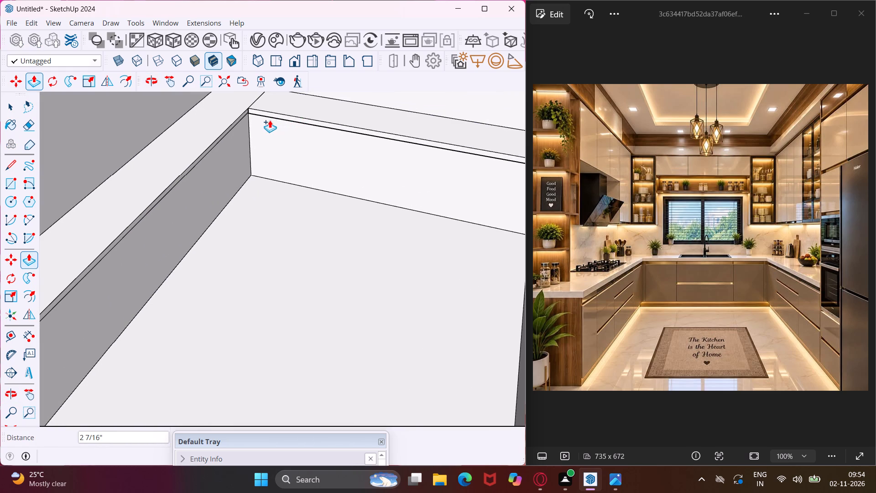
{"action": "type", "text": "2\""}
{"action": "key", "text": "Return"}
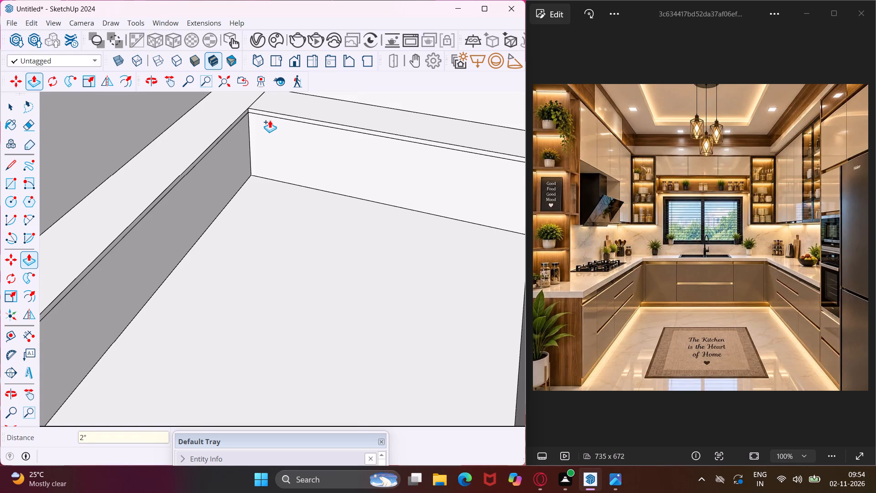
Push/Pull the right counter's top face 2" downward as a new face, marking off its 2" thick countertop.
{"action": "scroll", "coordinate": [270, 120], "scroll_direction": "down", "scroll_amount": 5}
{"action": "scroll", "coordinate": [275, 163], "scroll_direction": "down", "scroll_amount": 1}
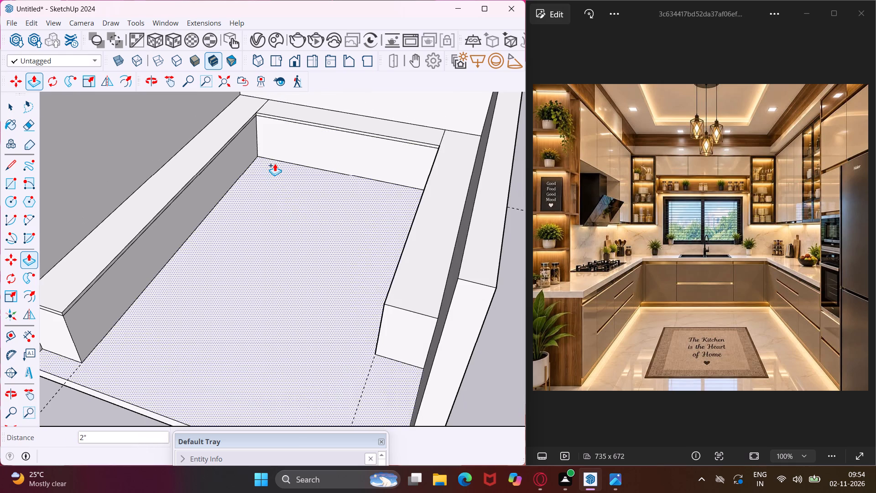
{"action": "scroll", "coordinate": [275, 163], "scroll_direction": "down", "scroll_amount": 1}
{"action": "middle_click_drag", "start_coordinate": [318, 247], "coordinate": [403, 240]}
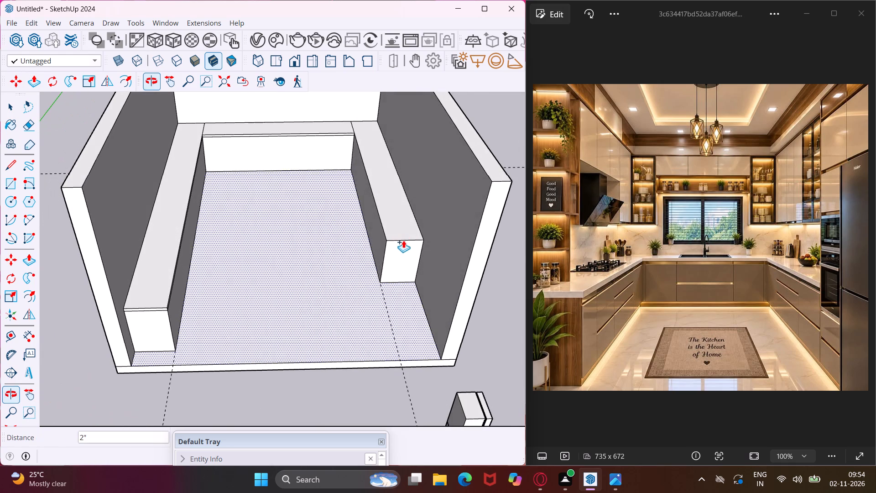
{"action": "scroll", "coordinate": [401, 233], "scroll_direction": "up", "scroll_amount": 5}
{"action": "left_click", "coordinate": [398, 225]}
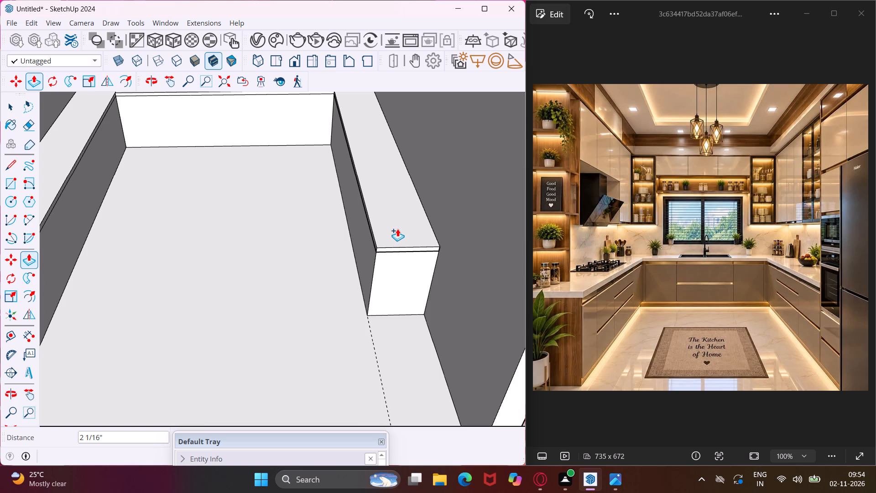
{"action": "key", "text": "2"}
{"action": "key", "text": "shift+quotedbl"}
{"action": "key", "text": "Return"}
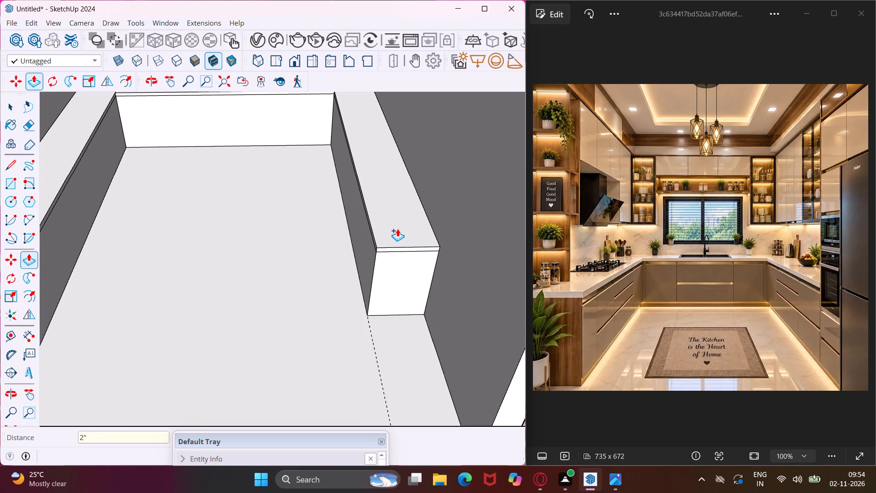
{"action": "scroll", "coordinate": [397, 230], "scroll_direction": "down", "scroll_amount": 10}
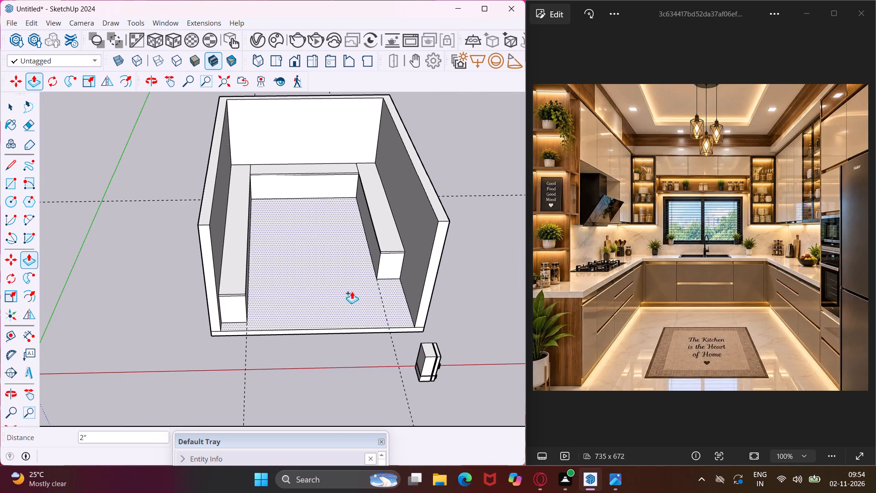
{"action": "key", "text": "Escape"}
{"action": "key", "text": "space"}
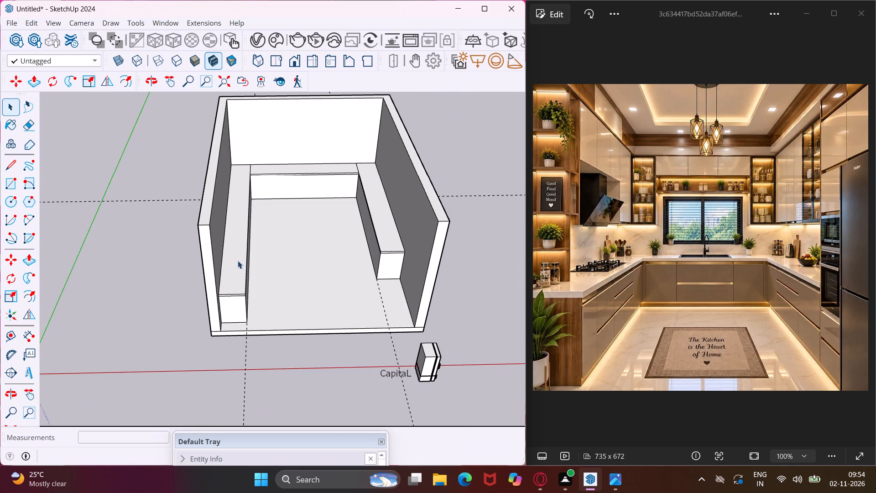
Copy the left counter's top face outline 3" downward to mark a second line just below the 2" countertop line.
{"action": "scroll", "coordinate": [238, 261], "scroll_direction": "up", "scroll_amount": 4}
{"action": "middle_click_drag", "start_coordinate": [238, 260], "coordinate": [125, 249]}
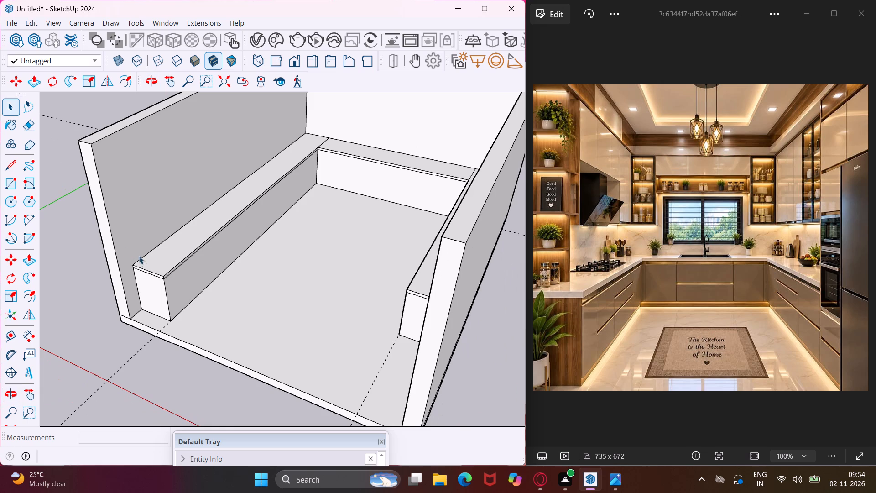
{"action": "middle_click_drag", "start_coordinate": [164, 294], "coordinate": [213, 268]}
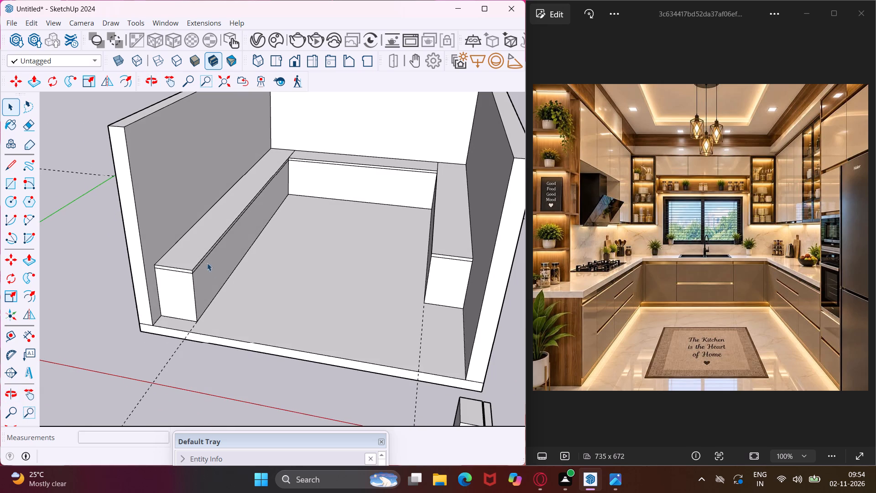
{"action": "scroll", "coordinate": [194, 251], "scroll_direction": "up", "scroll_amount": 4}
{"action": "middle_click_drag", "start_coordinate": [196, 258], "coordinate": [196, 247]}
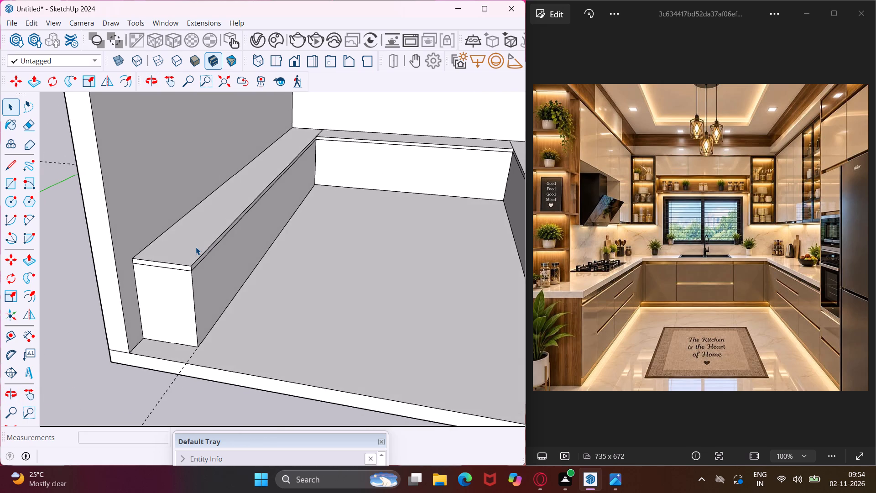
{"action": "scroll", "coordinate": [195, 248], "scroll_direction": "up", "scroll_amount": 6}
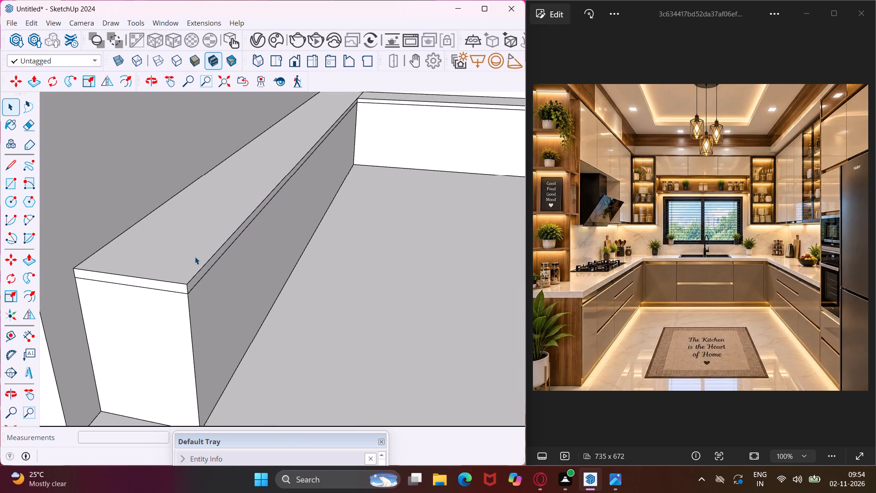
{"action": "left_click", "coordinate": [195, 257]}
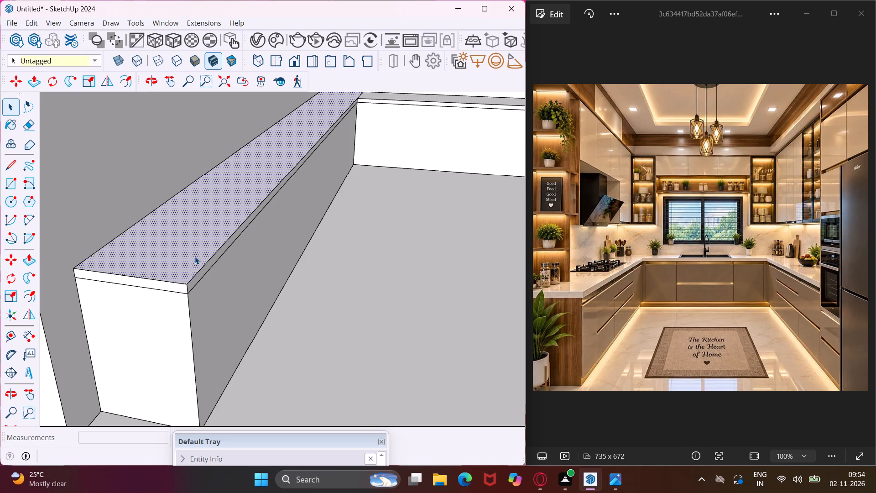
{"action": "key", "text": "m"}
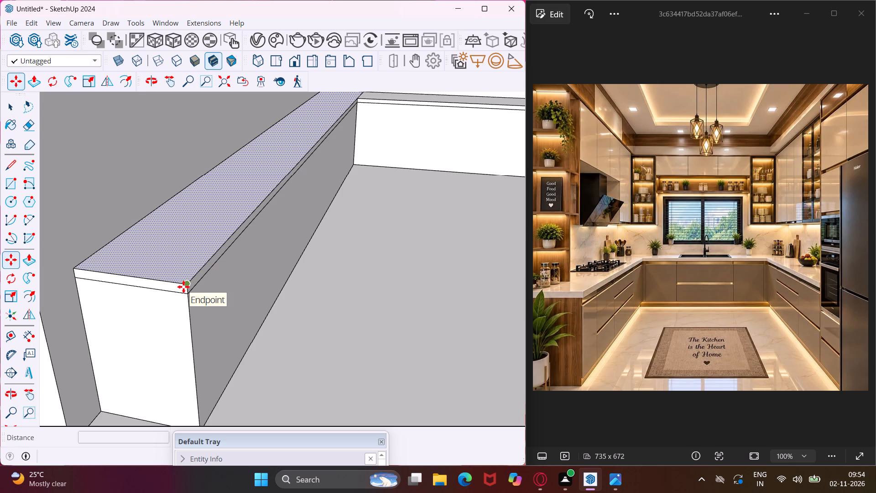
{"action": "left_click", "coordinate": [185, 287]}
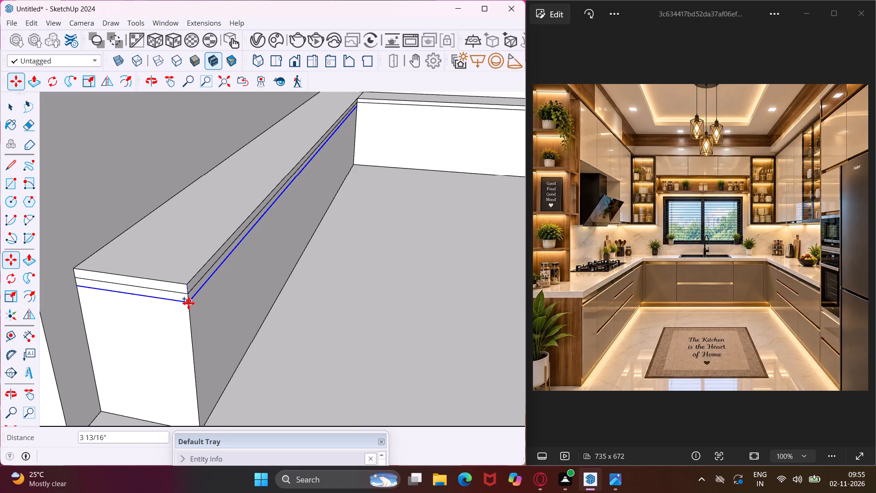
{"action": "key", "text": "3"}
{"action": "key", "text": "shift+quotedbl"}
{"action": "key", "text": "Return"}
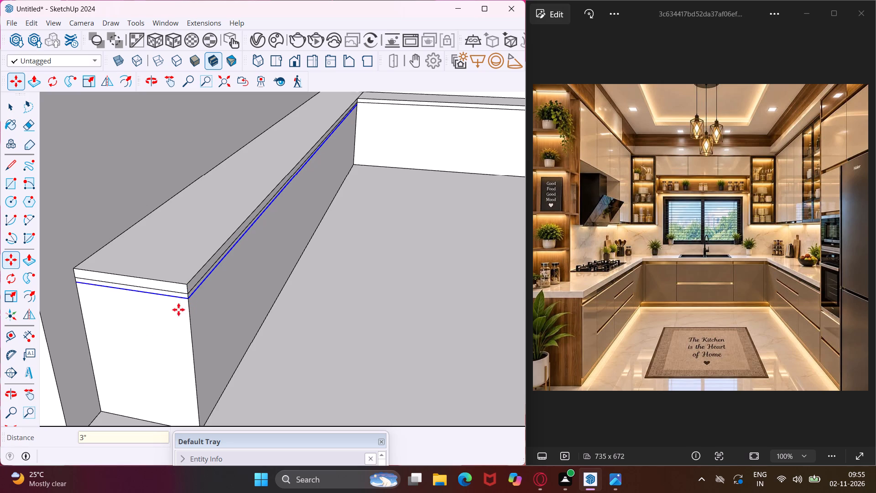
{"action": "scroll", "coordinate": [150, 329], "scroll_direction": "down", "scroll_amount": 9}
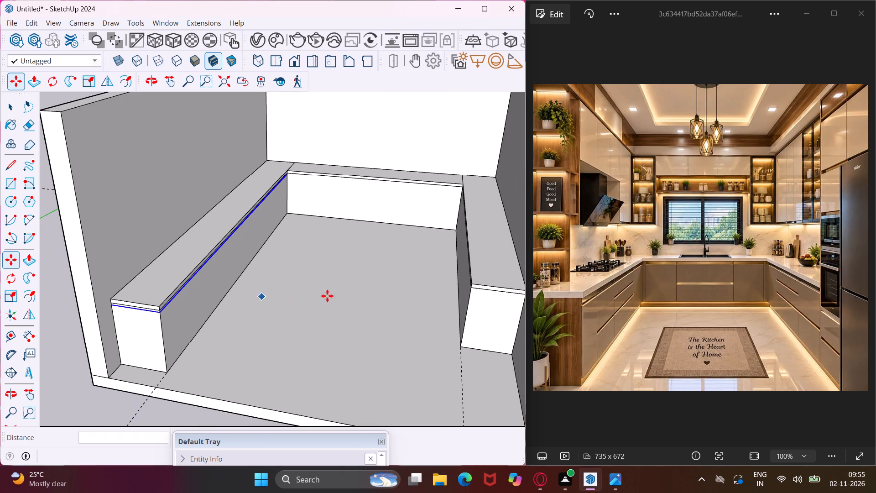
{"action": "key", "text": "Escape"}
{"action": "key", "text": "space"}
Push/Pull the right counter's top face 3" downward as a new face, adding a second line beneath its countertop line.
{"action": "scroll", "coordinate": [489, 269], "scroll_direction": "up", "scroll_amount": 4}
{"action": "middle_click_drag", "start_coordinate": [474, 283], "coordinate": [483, 262]}
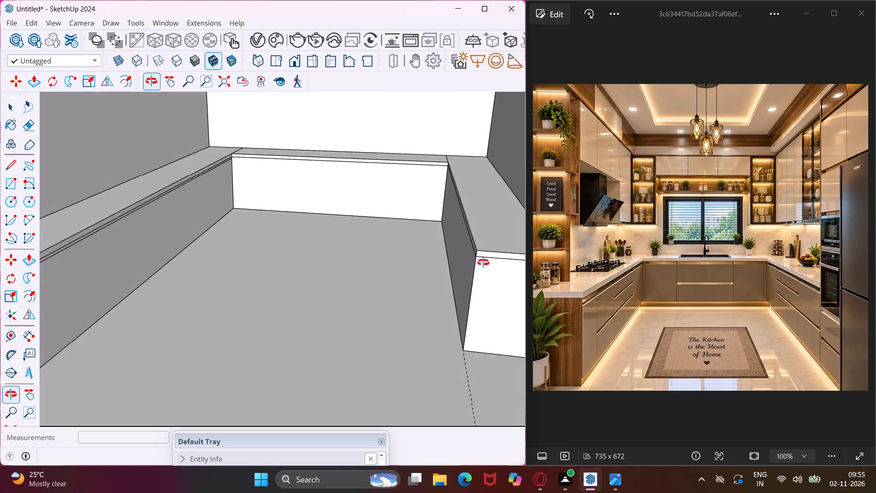
{"action": "middle_click_drag", "start_coordinate": [483, 262], "coordinate": [494, 251]}
{"action": "left_click", "coordinate": [502, 210]}
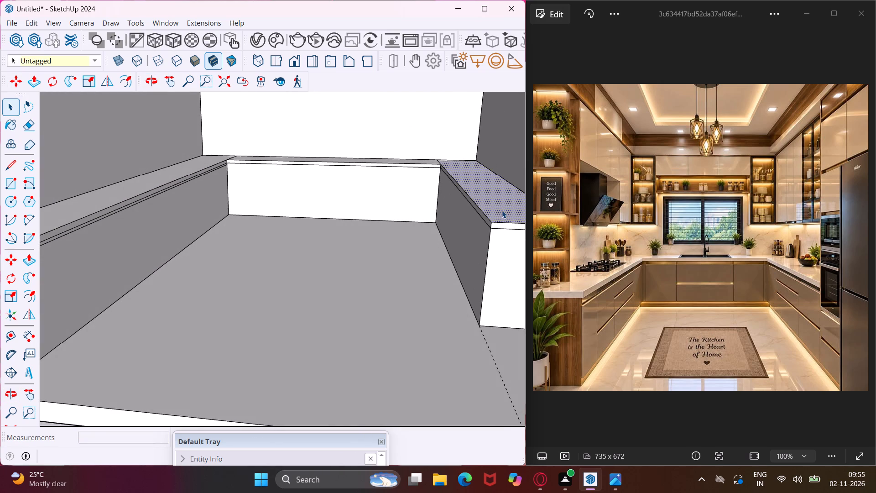
{"action": "key", "text": "p"}
{"action": "left_click", "coordinate": [502, 210]}
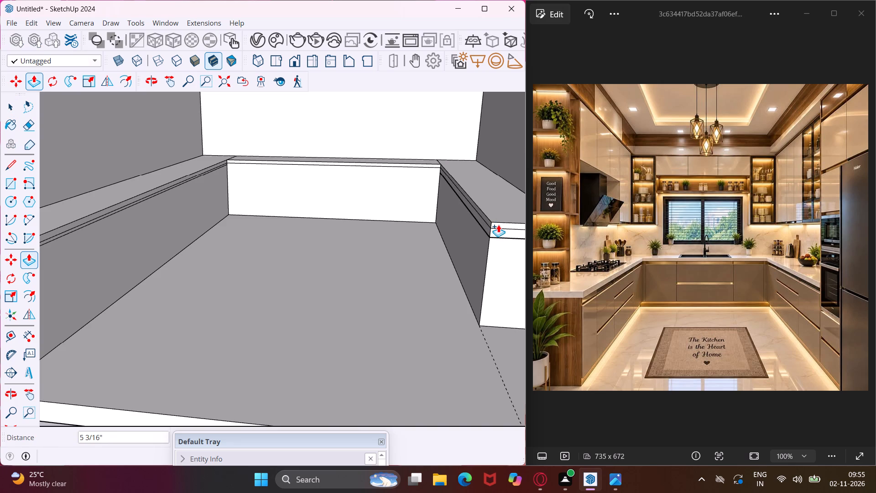
{"action": "key", "text": "3"}
{"action": "key", "text": "shift+quotedbl"}
{"action": "key", "text": "Return"}
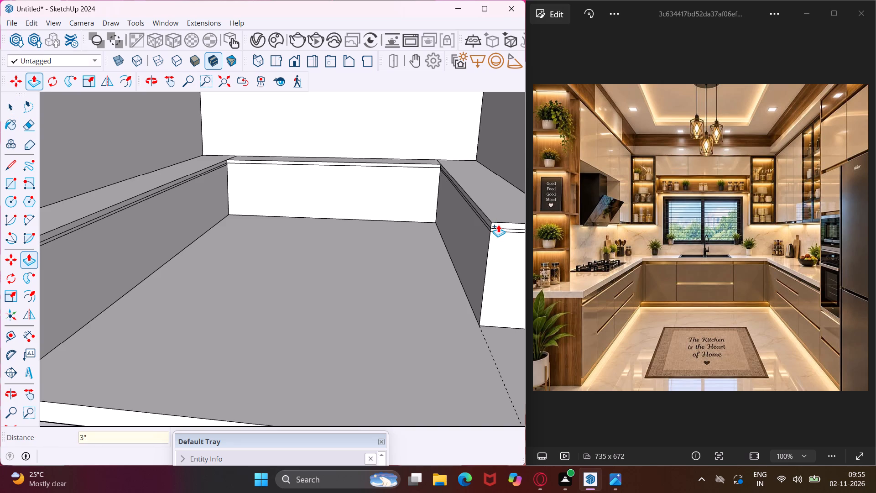
Push/Pull the back counter's top face 3" downward as a new face, adding a second line beneath its countertop line.
{"action": "middle_click_drag", "start_coordinate": [424, 148], "coordinate": [449, 238]}
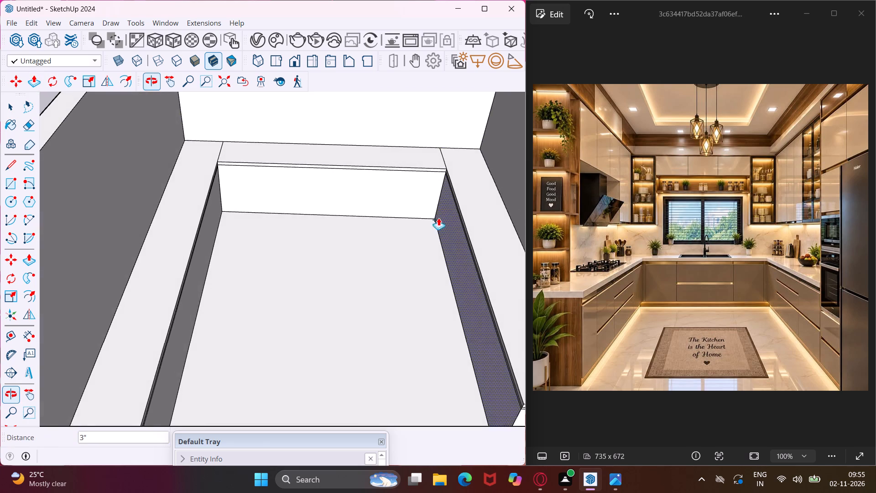
{"action": "scroll", "coordinate": [405, 141], "scroll_direction": "up", "scroll_amount": 6}
{"action": "left_click", "coordinate": [409, 158]}
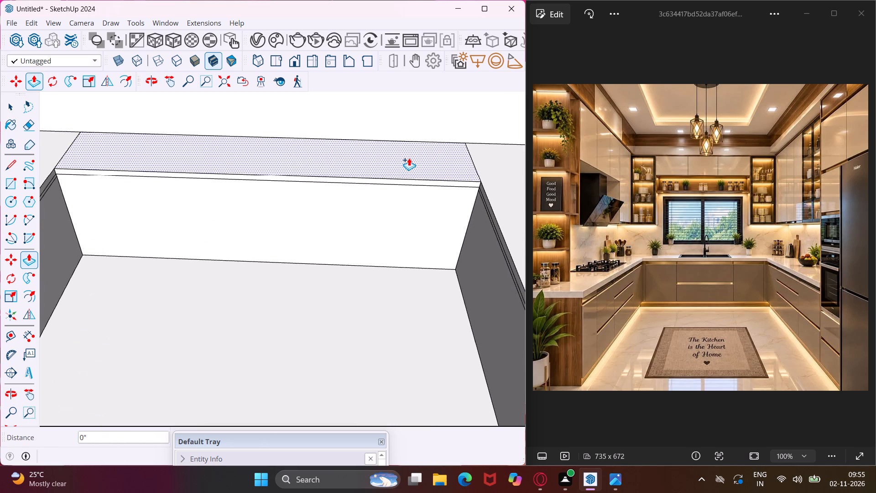
{"action": "key", "text": "3"}
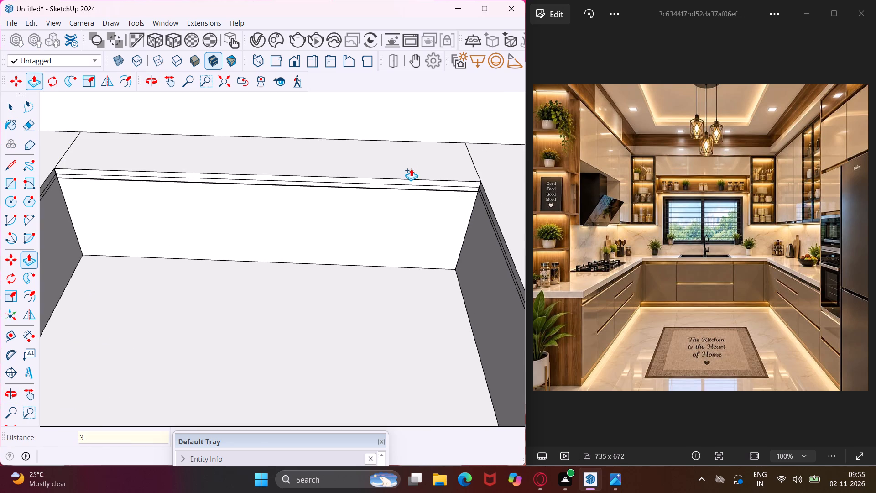
{"action": "key", "text": "shift+quotedbl"}
{"action": "key", "text": "Return"}
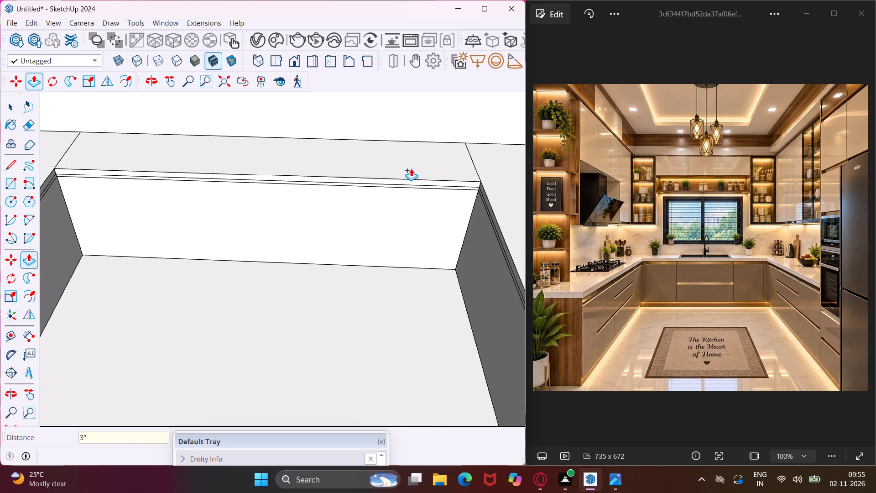
Copy the left counter's bottom front edge 4" upward along its inner face to mark off a toe-kick strip.
{"action": "scroll", "coordinate": [412, 162], "scroll_direction": "down", "scroll_amount": 10}
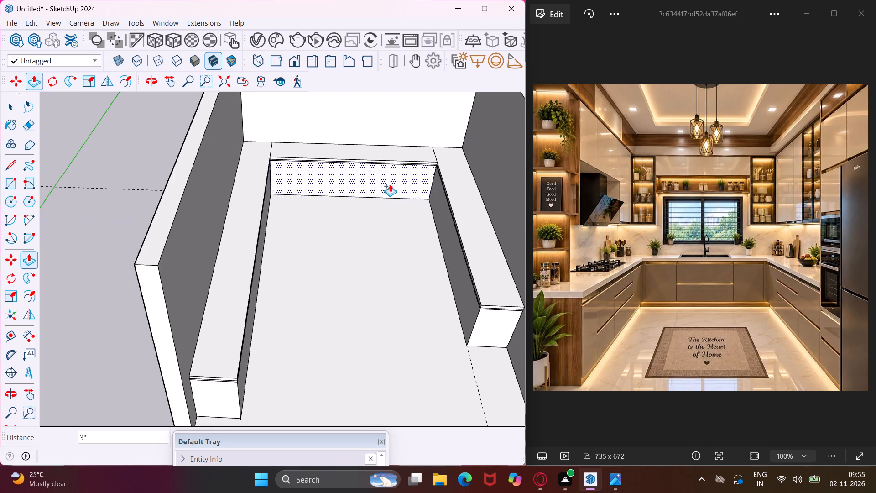
{"action": "middle_click_drag", "start_coordinate": [253, 363], "coordinate": [239, 316]}
{"action": "scroll", "coordinate": [235, 317], "scroll_direction": "up", "scroll_amount": 3}
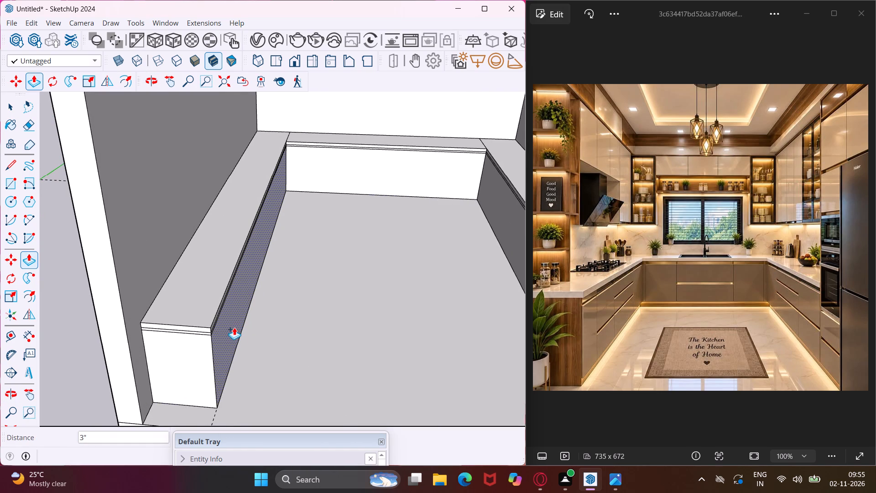
{"action": "middle_click_drag", "start_coordinate": [234, 327], "coordinate": [226, 299]}
{"action": "key", "text": "Escape"}
{"action": "key", "text": "space"}
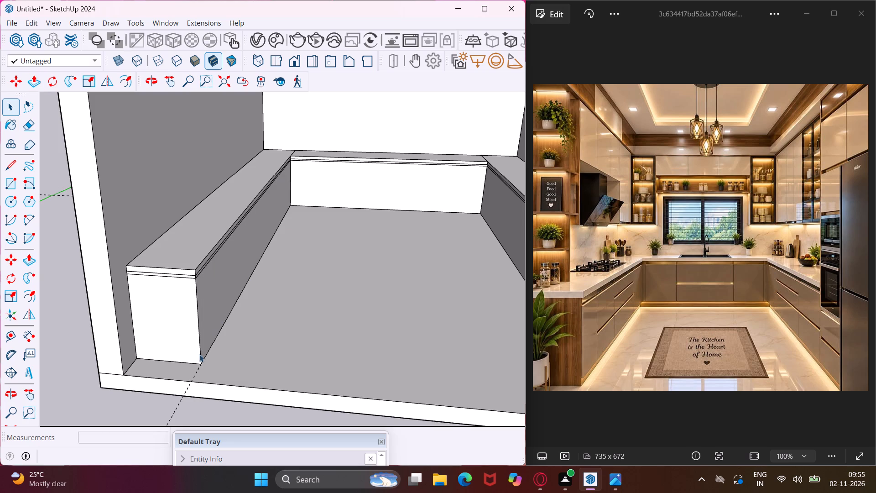
{"action": "scroll", "coordinate": [195, 362], "scroll_direction": "up", "scroll_amount": 9}
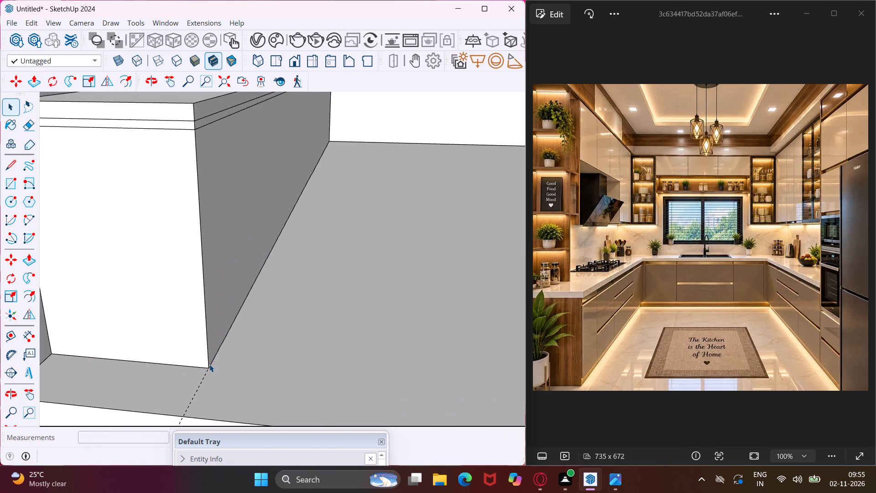
{"action": "left_click", "coordinate": [210, 366]}
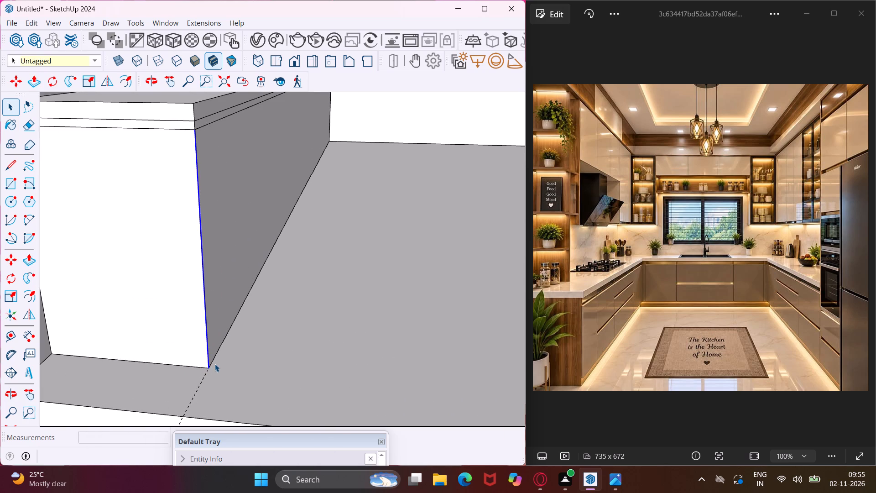
{"action": "left_click", "coordinate": [215, 362]}
{"action": "left_click", "coordinate": [213, 363]}
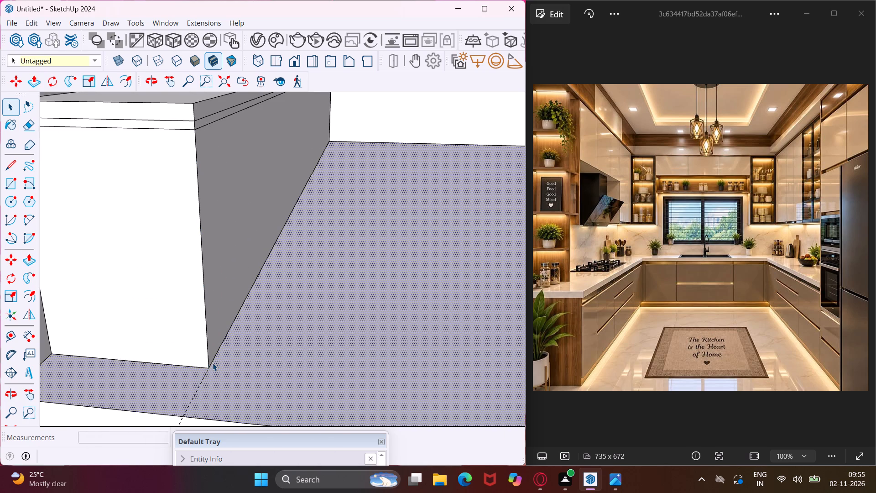
{"action": "key", "text": "m"}
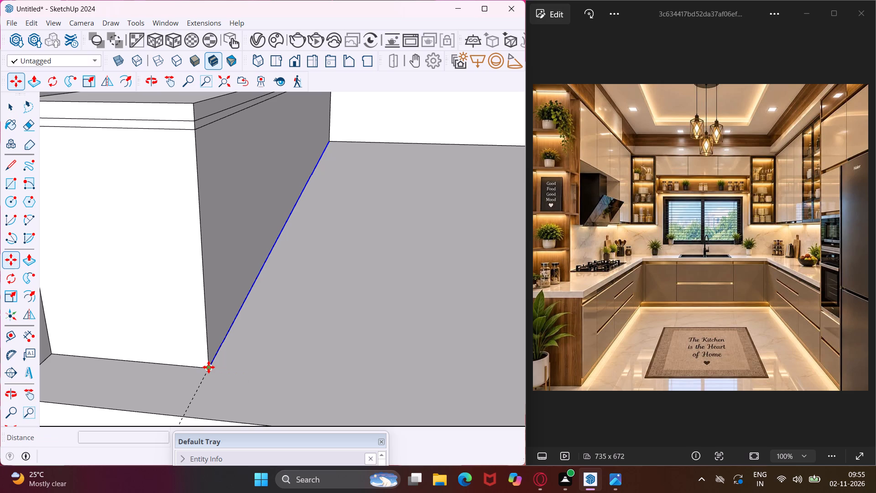
{"action": "left_click", "coordinate": [209, 367]}
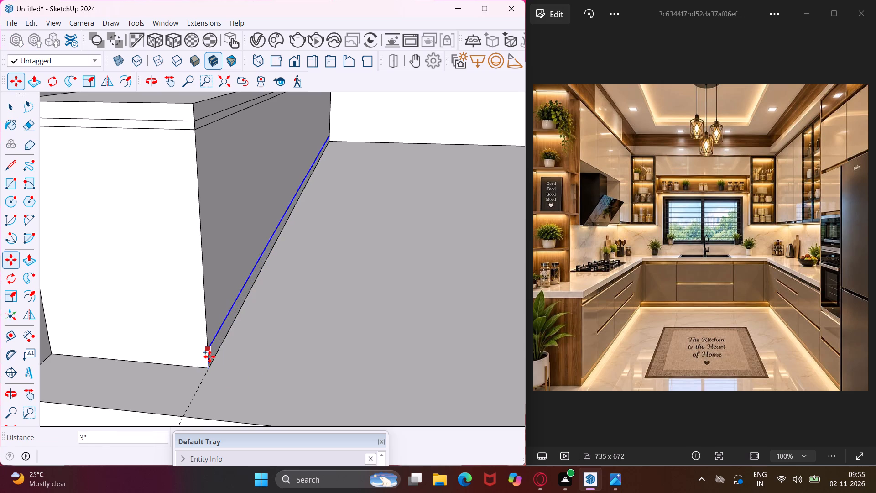
{"action": "type", "text": "4\""}
{"action": "key", "text": "Return"}
{"action": "scroll", "coordinate": [209, 357], "scroll_direction": "down", "scroll_amount": 5}
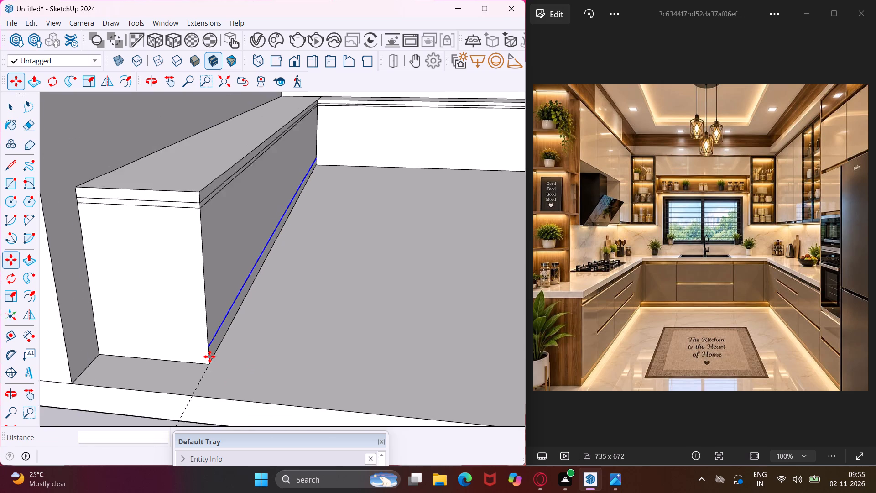
{"action": "scroll", "coordinate": [204, 353], "scroll_direction": "down", "scroll_amount": 4}
{"action": "scroll", "coordinate": [198, 351], "scroll_direction": "up", "scroll_amount": 1}
{"action": "scroll", "coordinate": [198, 351], "scroll_direction": "down", "scroll_amount": 2}
{"action": "key", "text": "Escape"}
{"action": "key", "text": "space"}
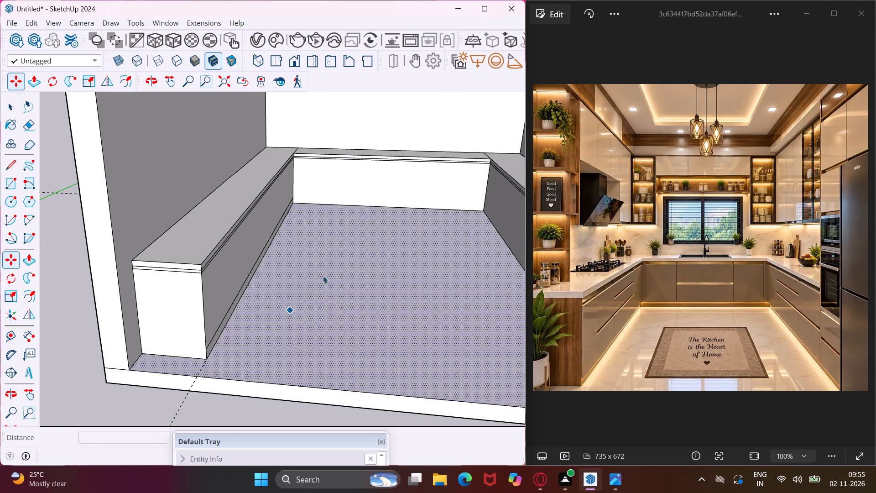
Copy the back counter's bottom front edge 4" upward, aligned with the left counter's toe-kick line.
{"action": "scroll", "coordinate": [381, 189], "scroll_direction": "up", "scroll_amount": 6}
{"action": "scroll", "coordinate": [286, 202], "scroll_direction": "up", "scroll_amount": 5}
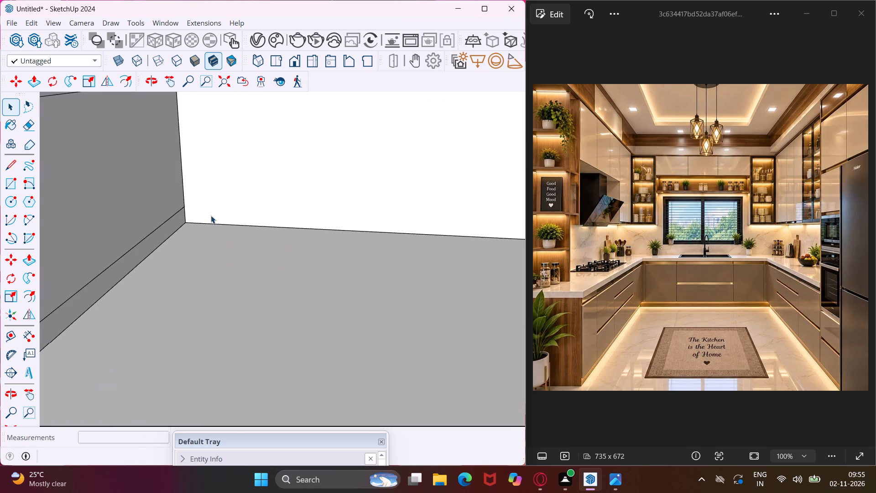
{"action": "left_click", "coordinate": [214, 226]}
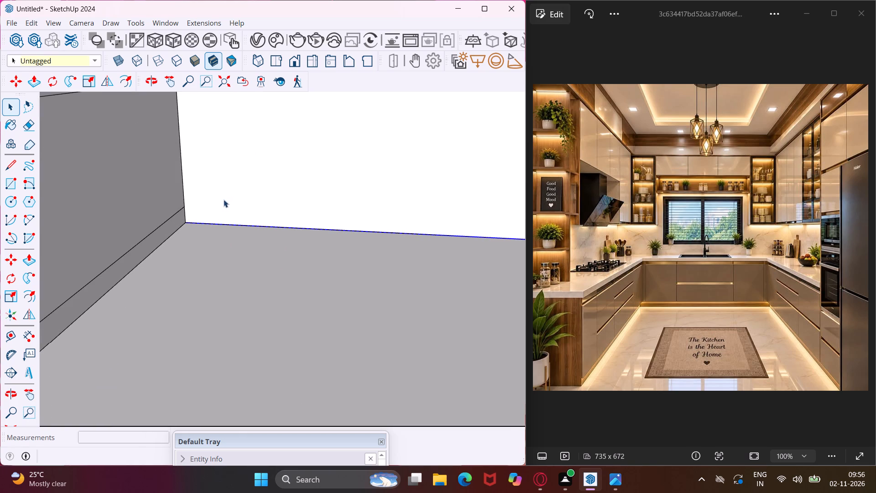
{"action": "key", "text": "m"}
{"action": "left_click", "coordinate": [187, 222]}
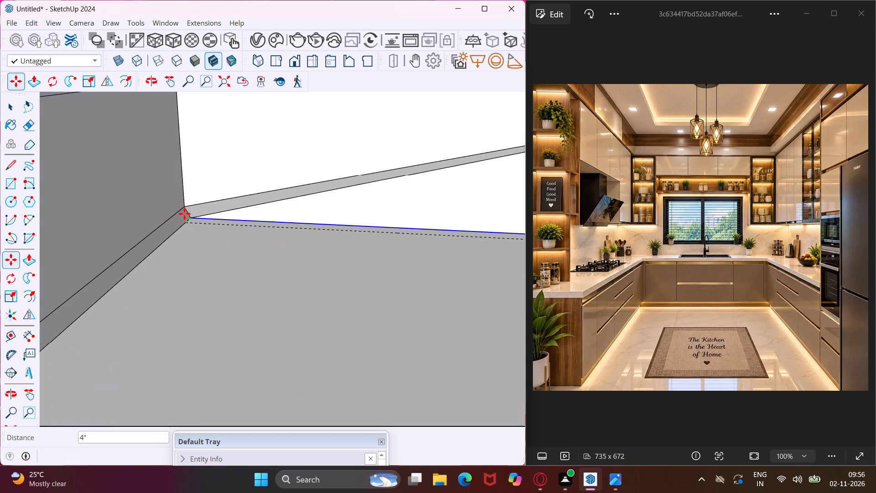
{"action": "left_click", "coordinate": [183, 210]}
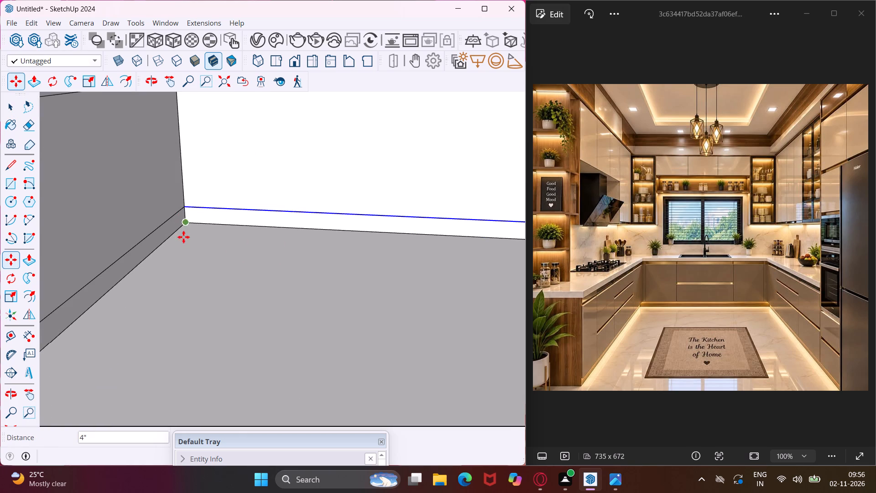
{"action": "scroll", "coordinate": [184, 241], "scroll_direction": "down", "scroll_amount": 13}
{"action": "middle_click_drag", "start_coordinate": [245, 278], "coordinate": [253, 278]}
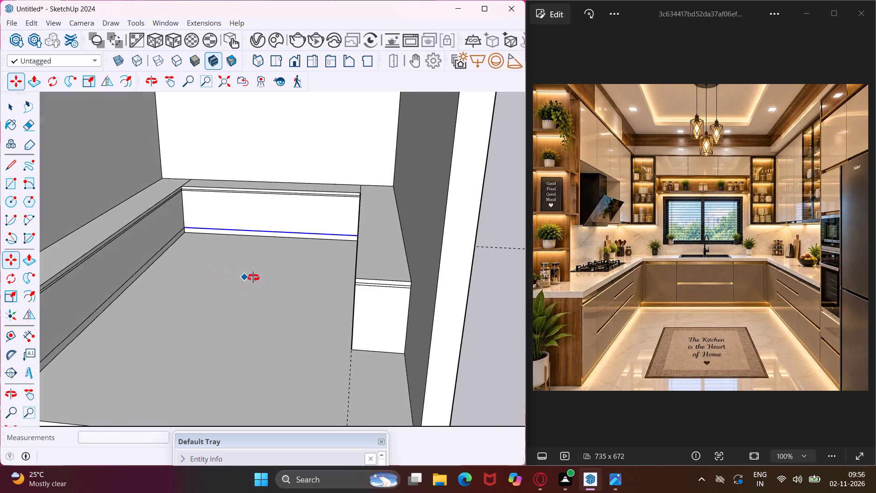
{"action": "middle_click_drag", "start_coordinate": [253, 278], "coordinate": [346, 278]}
{"action": "key", "text": "Escape"}
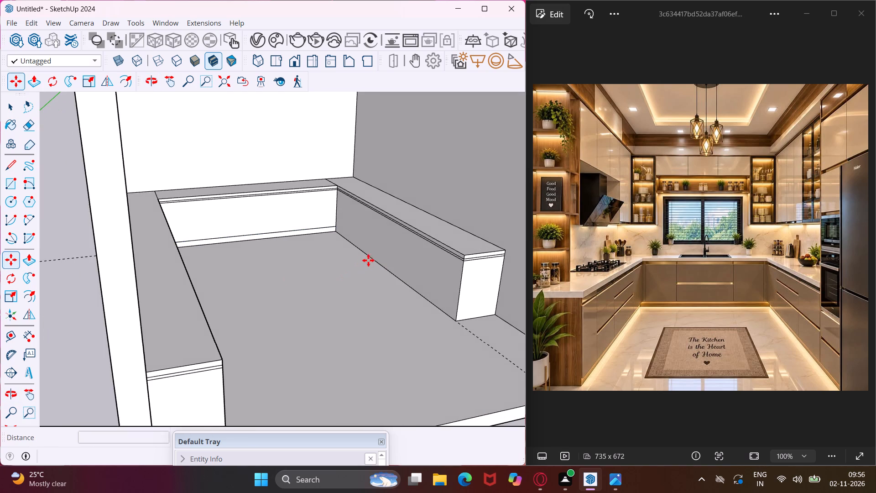
Copy the right counter's bottom front edge 4" upward, aligned with the back counter's toe-kick line.
{"action": "key", "text": "space"}
{"action": "scroll", "coordinate": [386, 228], "scroll_direction": "up", "scroll_amount": 9}
{"action": "scroll", "coordinate": [302, 237], "scroll_direction": "up", "scroll_amount": 3}
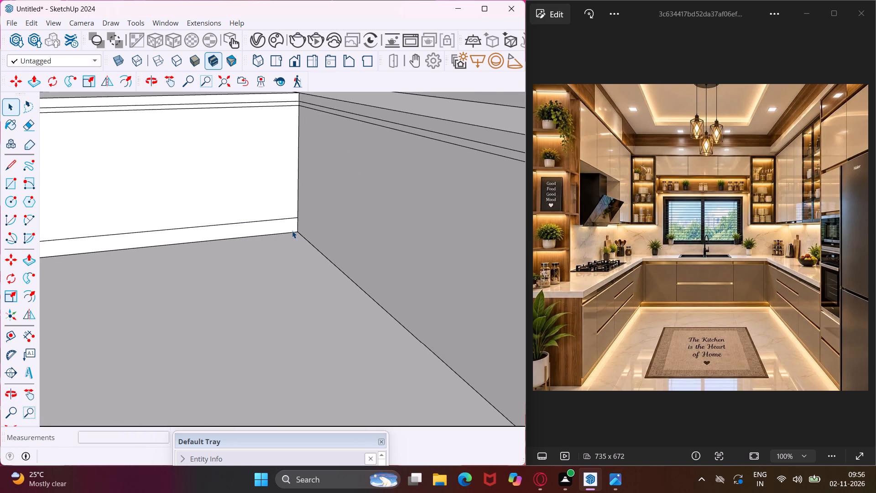
{"action": "middle_click_drag", "start_coordinate": [292, 231], "coordinate": [302, 216]}
{"action": "scroll", "coordinate": [292, 231], "scroll_direction": "up", "scroll_amount": 1}
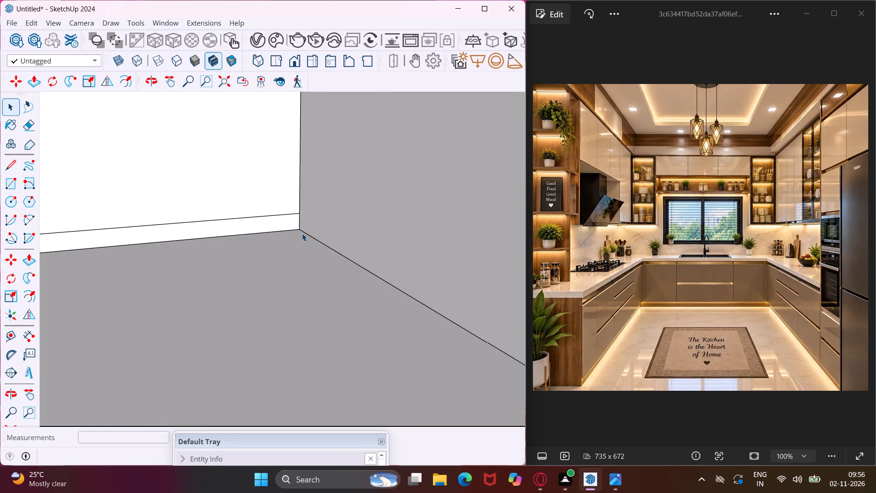
{"action": "left_click", "coordinate": [302, 233]}
{"action": "key", "text": "m"}
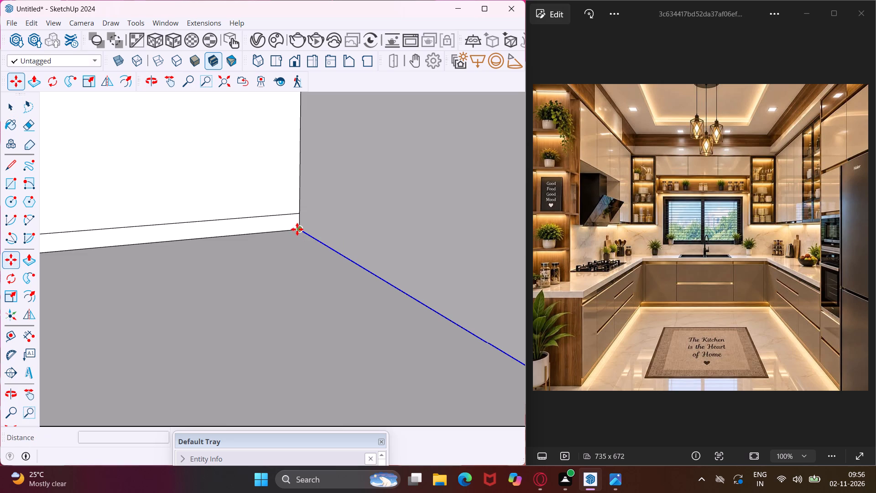
{"action": "left_click", "coordinate": [298, 232]}
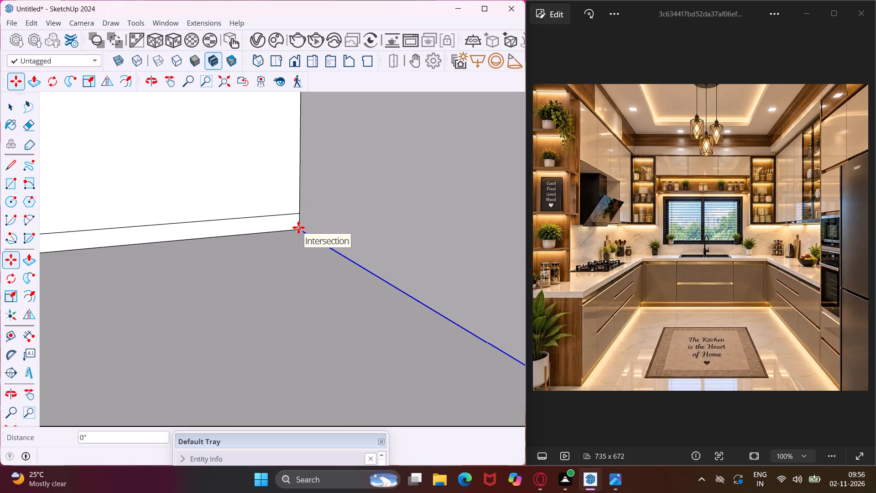
{"action": "left_click", "coordinate": [299, 214]}
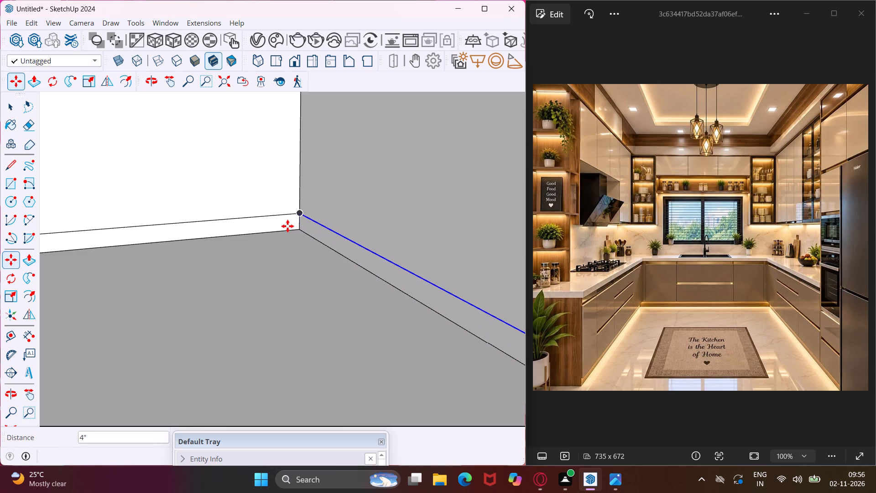
{"action": "scroll", "coordinate": [287, 226], "scroll_direction": "down", "scroll_amount": 14}
{"action": "key", "text": "Escape"}
{"action": "key", "text": "space"}
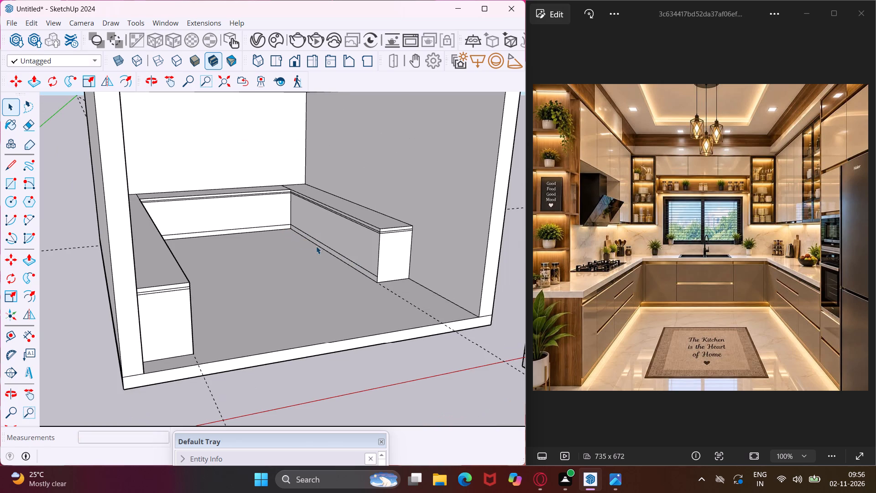
Place a horizontal guide line on the left wall's inner face, 2' below its top edge.
{"action": "scroll", "coordinate": [344, 236], "scroll_direction": "down", "scroll_amount": 2}
{"action": "middle_click_drag", "start_coordinate": [343, 236], "coordinate": [250, 241]}
{"action": "scroll", "coordinate": [143, 227], "scroll_direction": "up", "scroll_amount": 5}
{"action": "scroll", "coordinate": [139, 226], "scroll_direction": "down", "scroll_amount": 4}
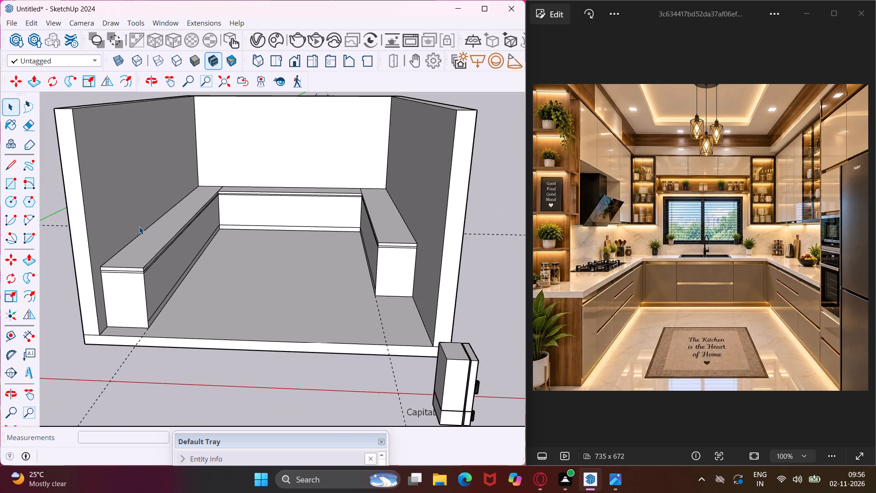
{"action": "middle_click_drag", "start_coordinate": [139, 226], "coordinate": [159, 244]}
{"action": "middle_click_drag", "start_coordinate": [159, 244], "coordinate": [144, 238]}
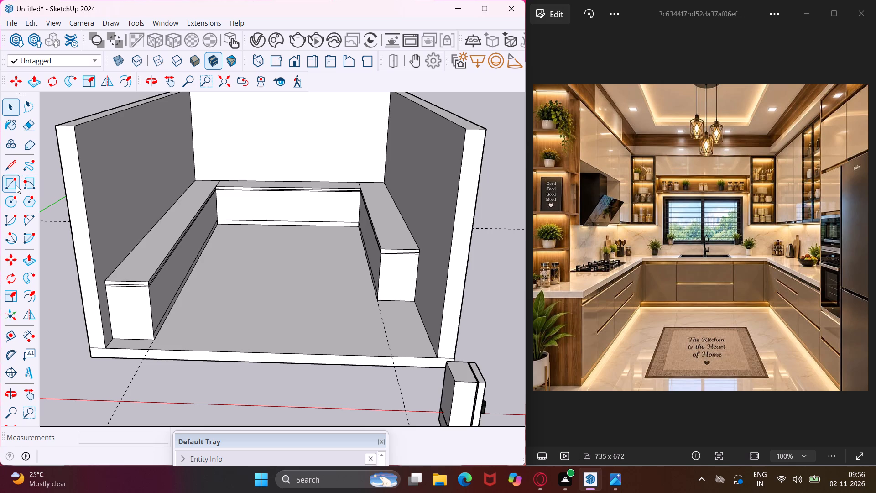
{"action": "left_click", "coordinate": [10, 339]}
{"action": "scroll", "coordinate": [127, 296], "scroll_direction": "down", "scroll_amount": 5}
{"action": "middle_click_drag", "start_coordinate": [135, 287], "coordinate": [129, 275]}
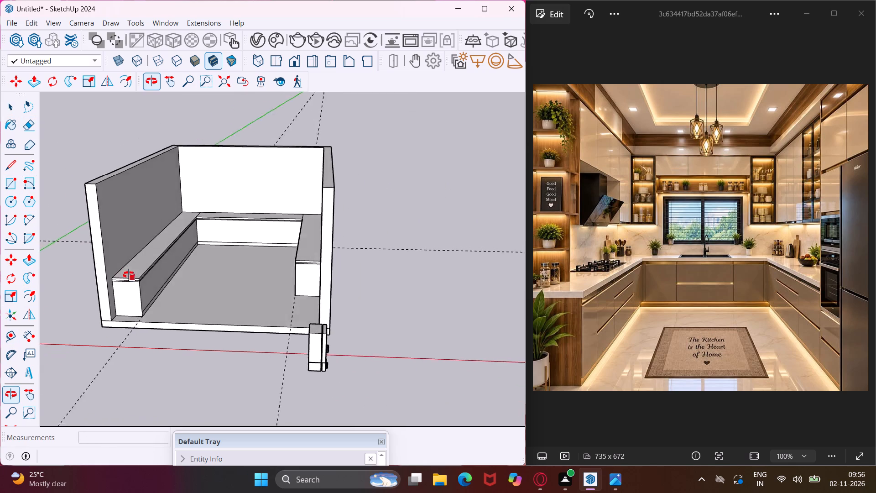
{"action": "middle_click_drag", "start_coordinate": [129, 275], "coordinate": [124, 268]}
{"action": "scroll", "coordinate": [112, 176], "scroll_direction": "up", "scroll_amount": 2}
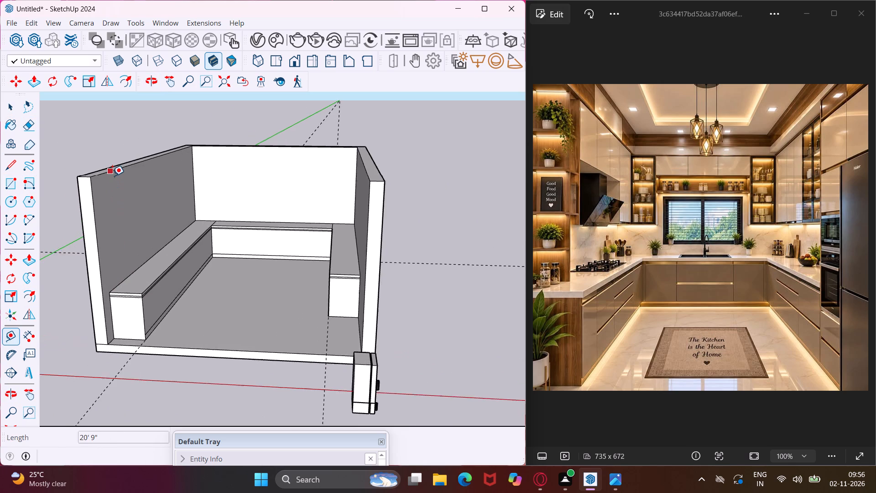
{"action": "scroll", "coordinate": [112, 176], "scroll_direction": "up", "scroll_amount": 4}
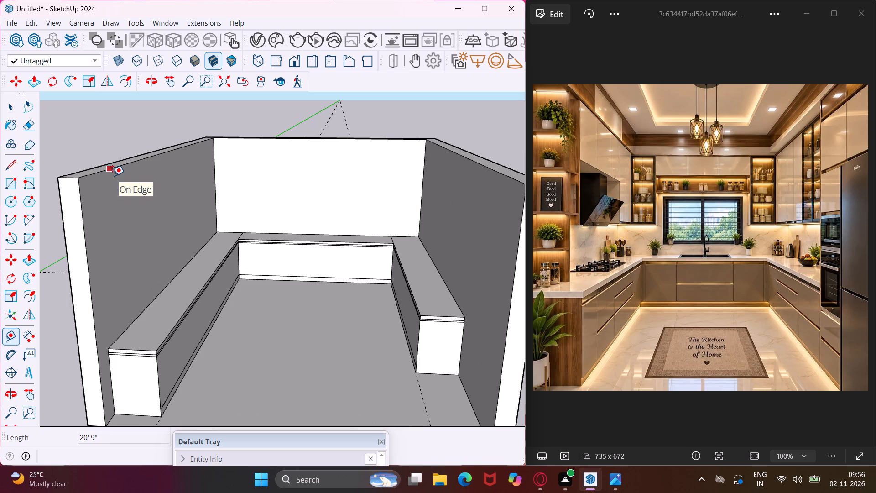
{"action": "left_click", "coordinate": [103, 171]}
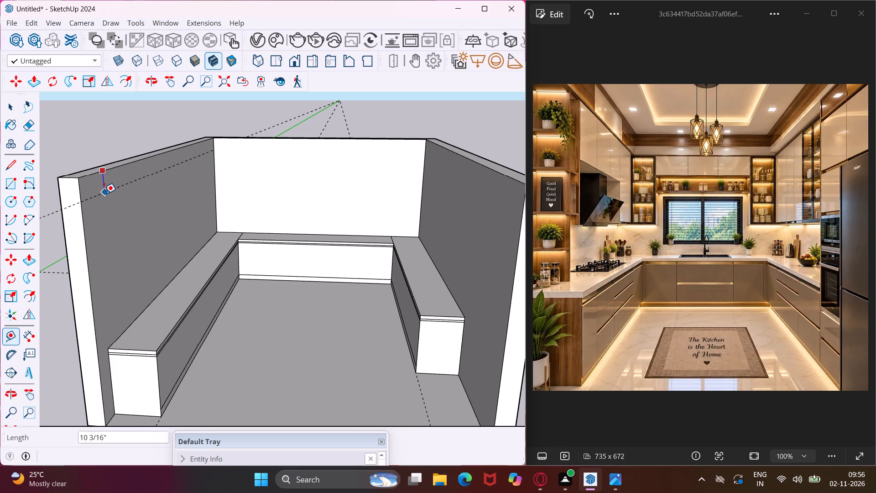
{"action": "type", "text": "2'"}
{"action": "key", "text": "Return"}
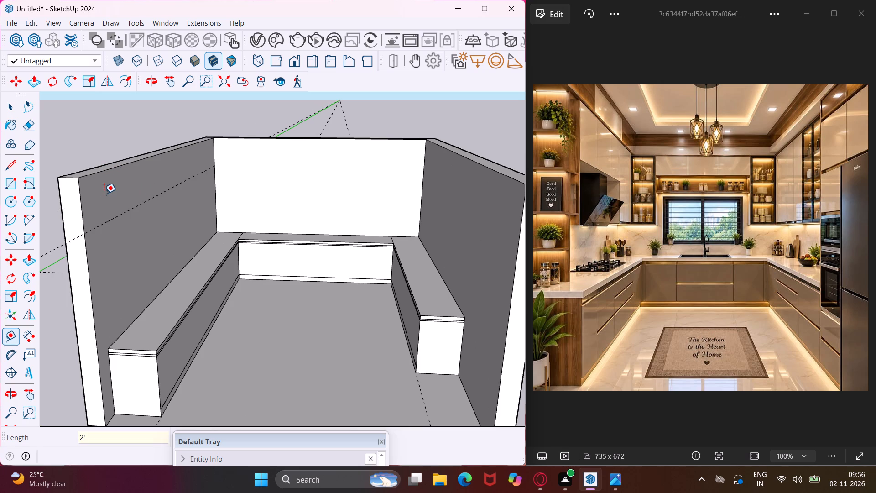
Place a horizontal guide line on the back wall's inner face, 2' below its top edge.
{"action": "scroll", "coordinate": [329, 146], "scroll_direction": "up", "scroll_amount": 3}
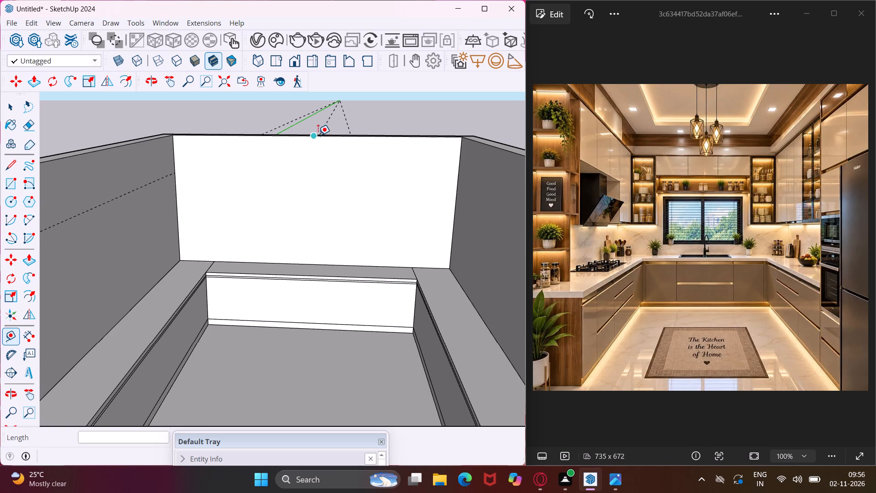
{"action": "scroll", "coordinate": [316, 219], "scroll_direction": "down", "scroll_amount": 2}
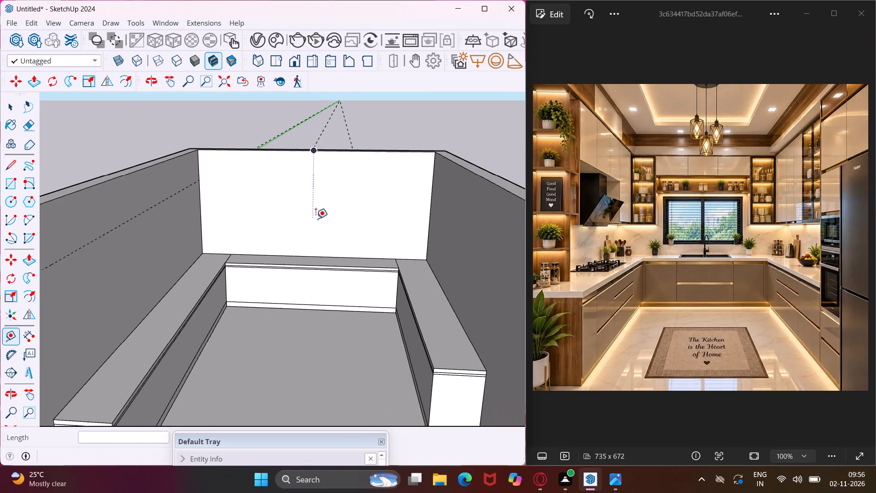
{"action": "scroll", "coordinate": [316, 219], "scroll_direction": "down", "scroll_amount": 1}
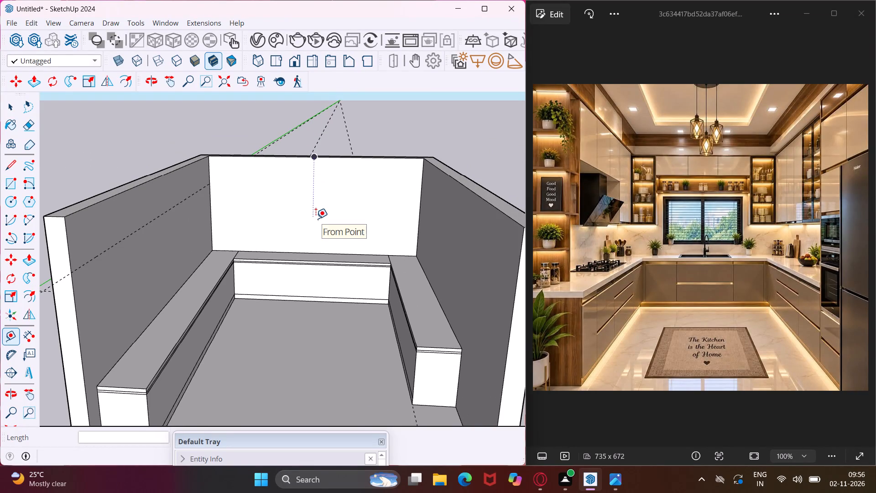
{"action": "scroll", "coordinate": [322, 160], "scroll_direction": "up", "scroll_amount": 3}
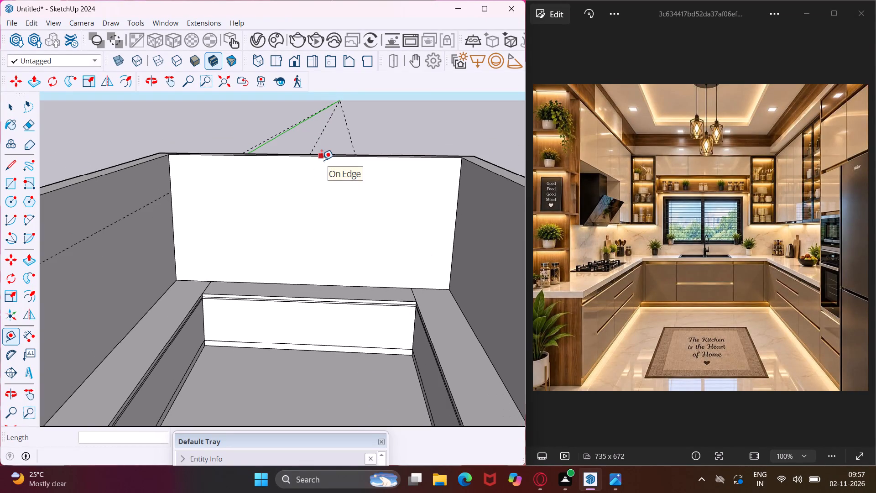
{"action": "left_click", "coordinate": [328, 158]}
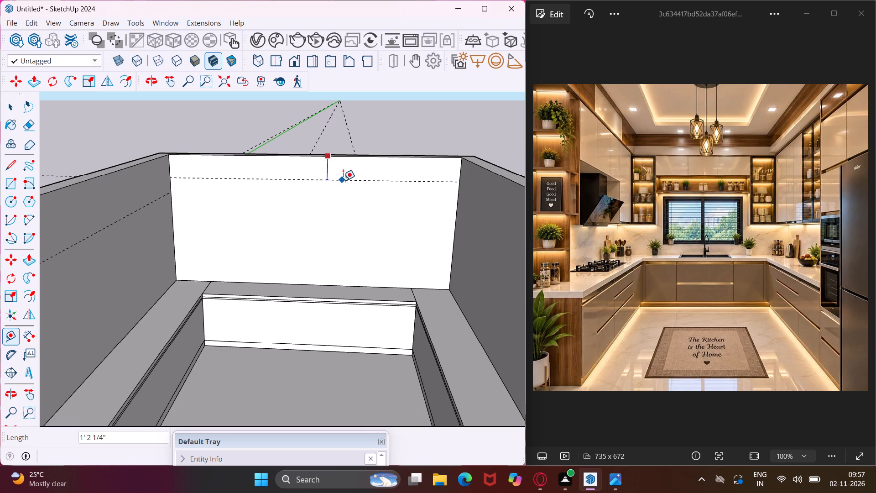
{"action": "type", "text": "2'"}
{"action": "key", "text": "Return"}
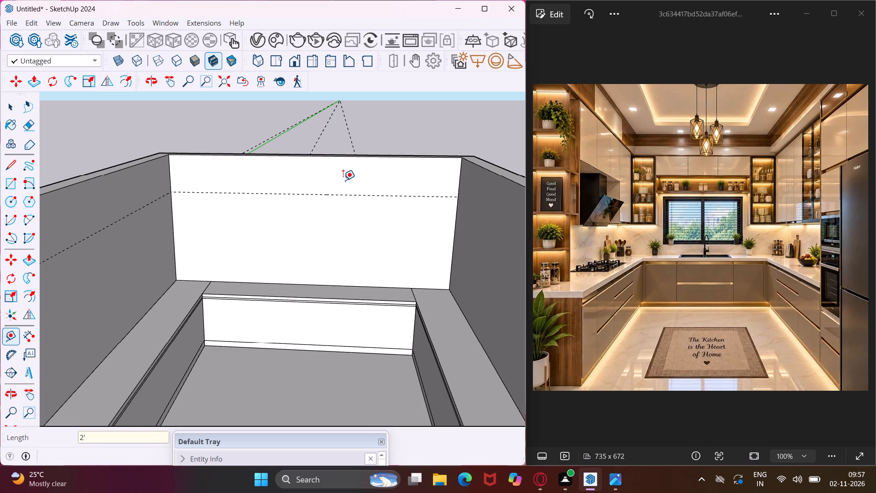
Place a guide line on the right wall, 2' above the edge where the right countertop meets it.
{"action": "scroll", "coordinate": [312, 183], "scroll_direction": "down", "scroll_amount": 4}
{"action": "middle_click_drag", "start_coordinate": [282, 214], "coordinate": [360, 222]}
{"action": "scroll", "coordinate": [263, 193], "scroll_direction": "down", "scroll_amount": 4}
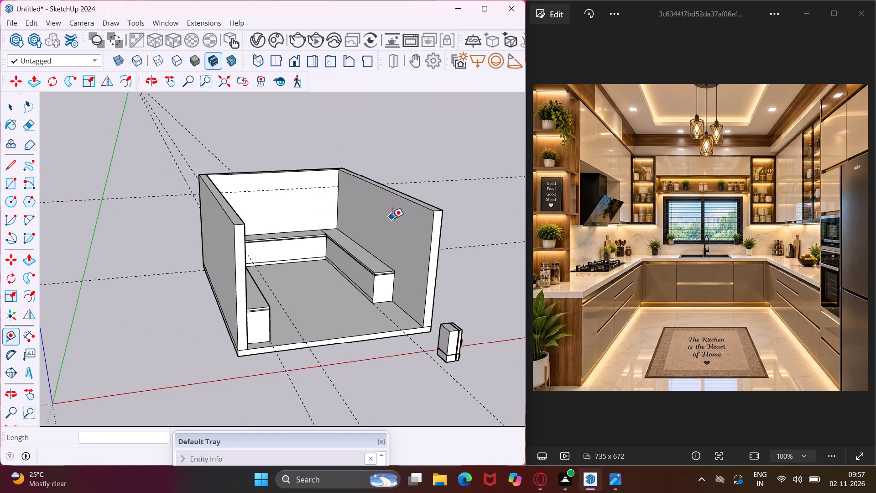
{"action": "scroll", "coordinate": [409, 255], "scroll_direction": "up", "scroll_amount": 6}
{"action": "scroll", "coordinate": [359, 260], "scroll_direction": "up", "scroll_amount": 7}
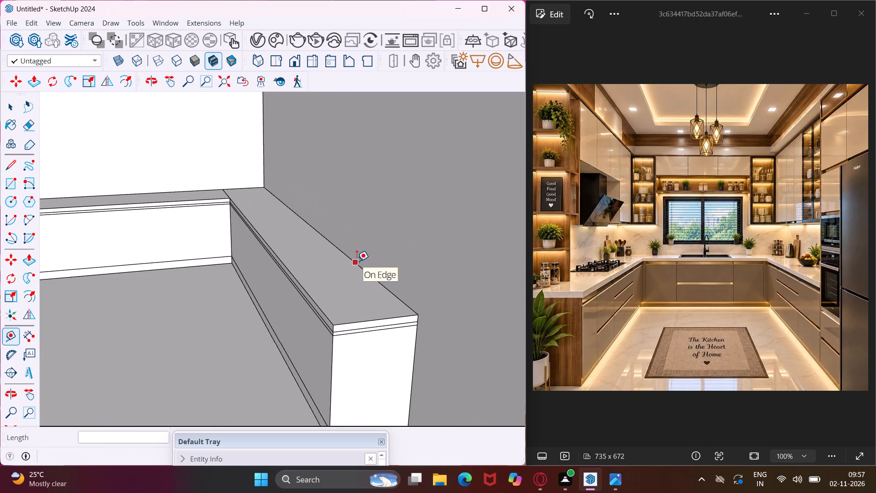
{"action": "left_click", "coordinate": [357, 261]}
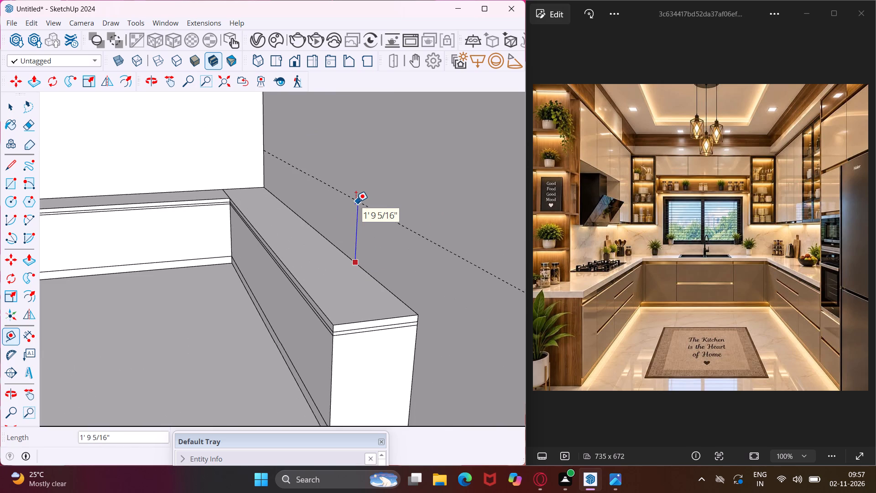
{"action": "type", "text": "2'"}
{"action": "key", "text": "Return"}
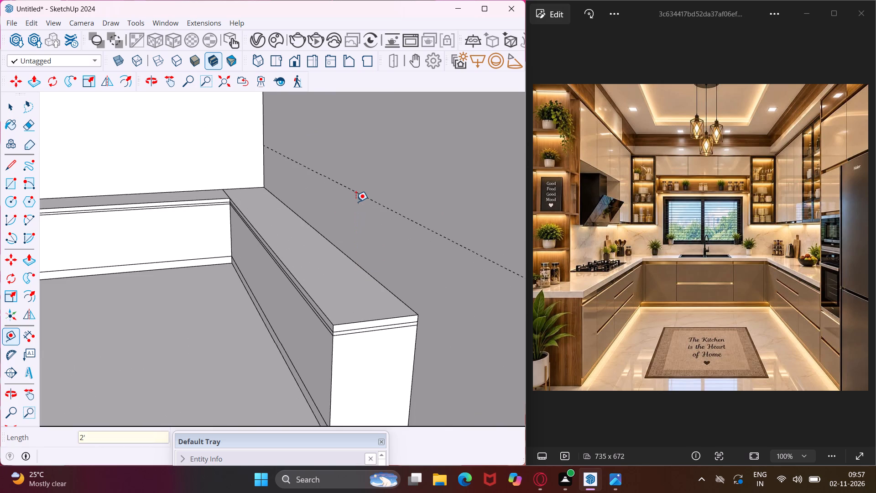
Place a guide line on the back wall, 2' above the edge where the back countertop meets it.
{"action": "scroll", "coordinate": [356, 202], "scroll_direction": "down", "scroll_amount": 3}
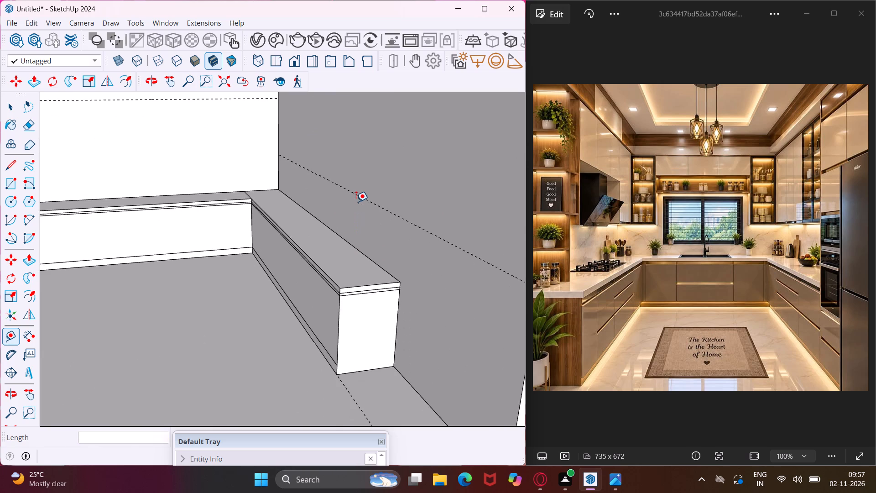
{"action": "scroll", "coordinate": [356, 202], "scroll_direction": "down", "scroll_amount": 8}
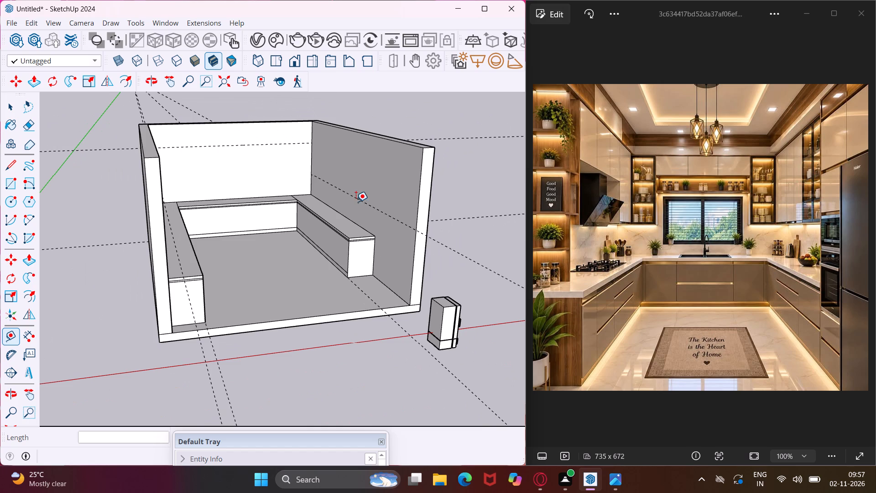
{"action": "scroll", "coordinate": [275, 177], "scroll_direction": "up", "scroll_amount": 9}
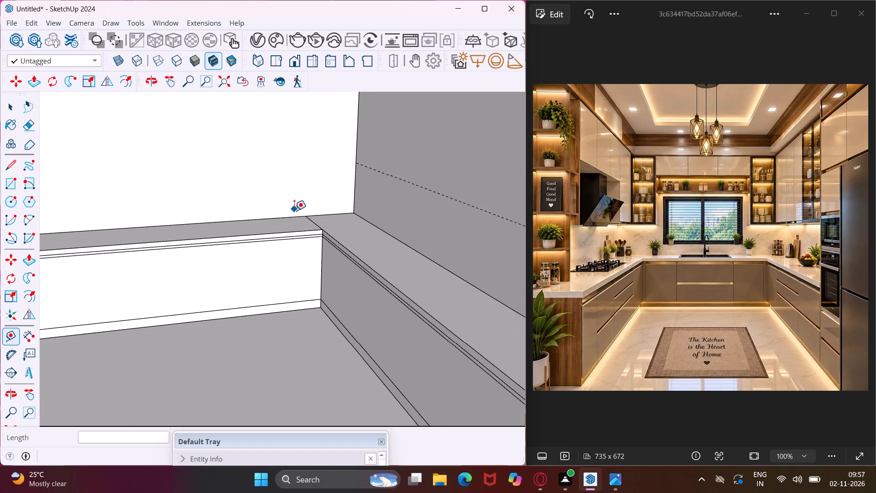
{"action": "left_click", "coordinate": [294, 215]}
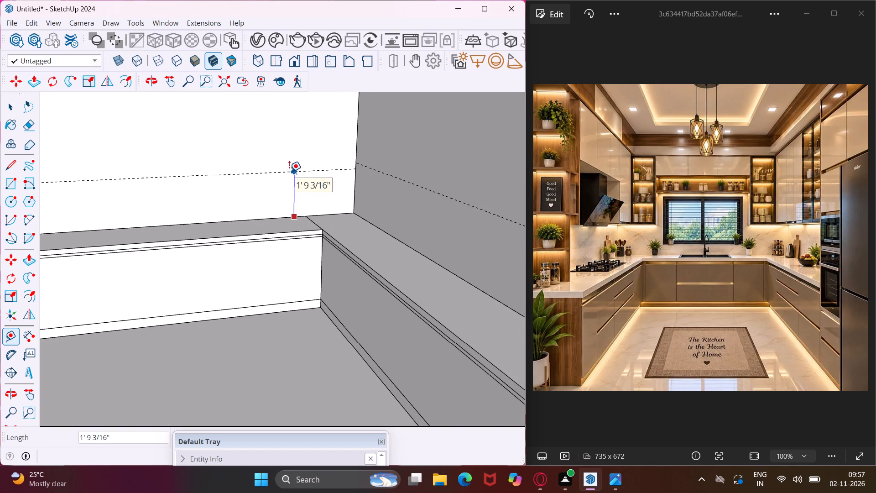
{"action": "type", "text": "2'"}
{"action": "key", "text": "Return"}
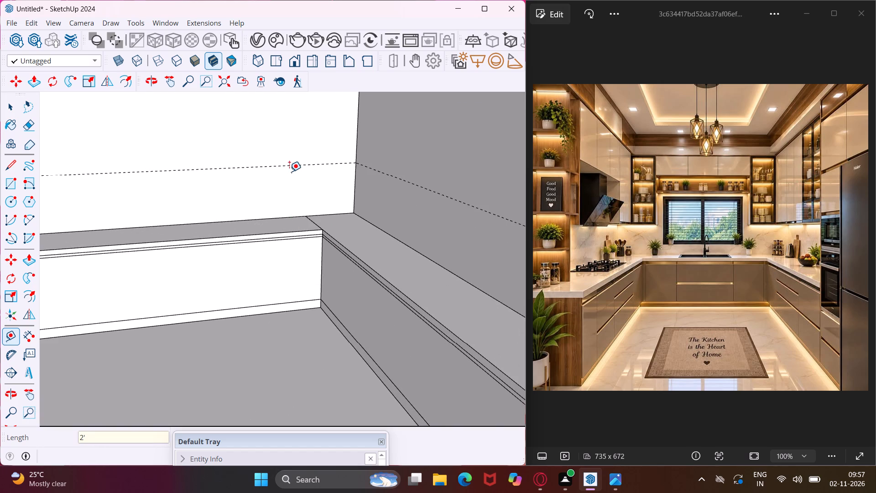
Place a guide line on the left wall, 2' above the edge where the left countertop meets it.
{"action": "scroll", "coordinate": [288, 178], "scroll_direction": "down", "scroll_amount": 10}
{"action": "middle_click_drag", "start_coordinate": [231, 256], "coordinate": [220, 260]}
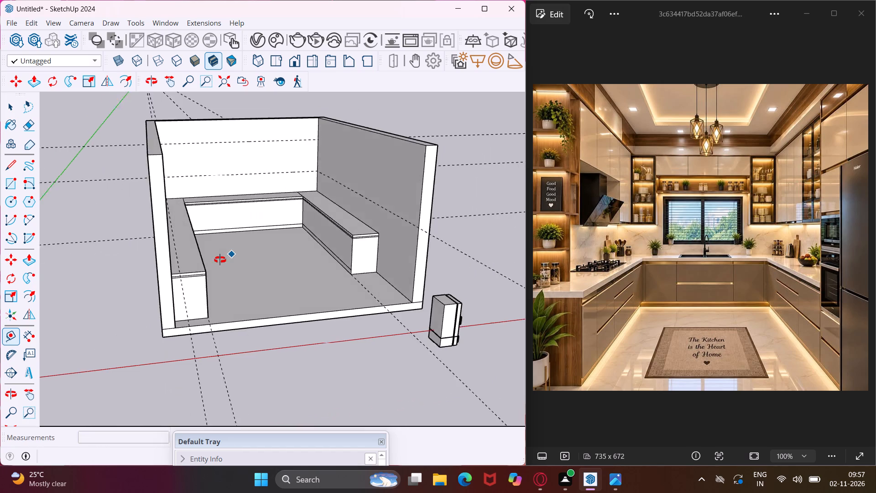
{"action": "middle_click_drag", "start_coordinate": [220, 260], "coordinate": [141, 278]}
{"action": "scroll", "coordinate": [134, 253], "scroll_direction": "up", "scroll_amount": 8}
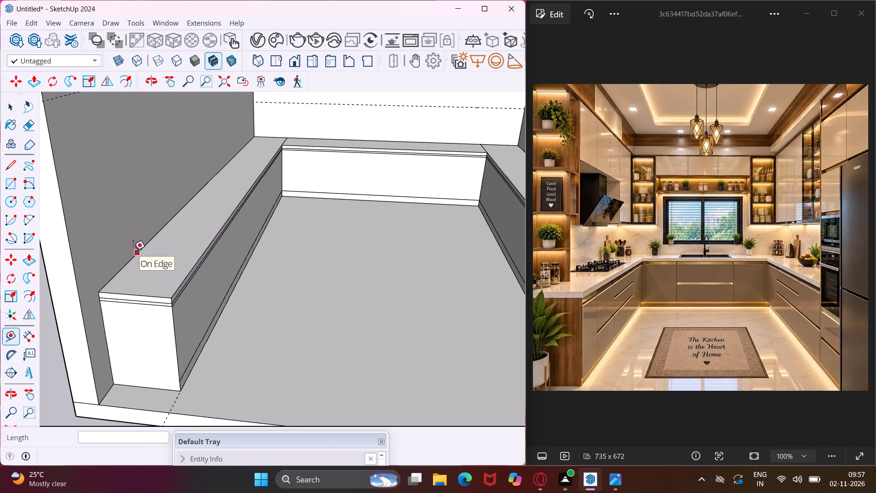
{"action": "left_click", "coordinate": [136, 250]}
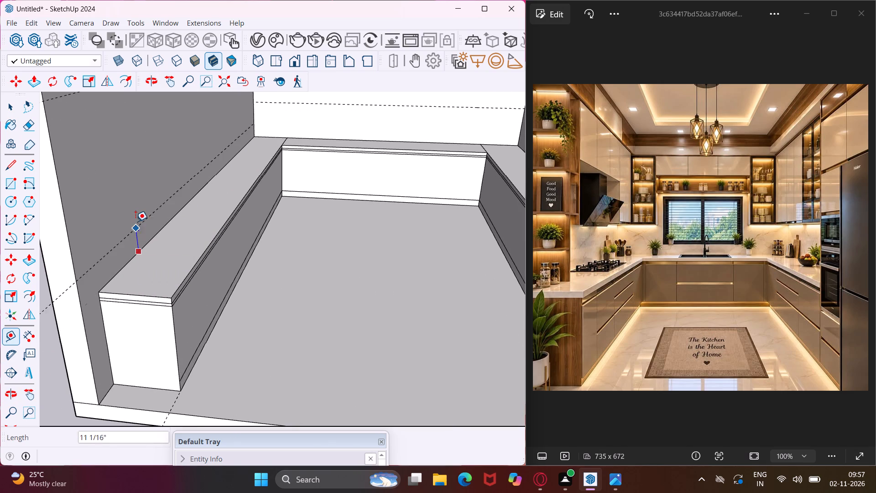
{"action": "type", "text": "2'"}
{"action": "key", "text": "Return"}
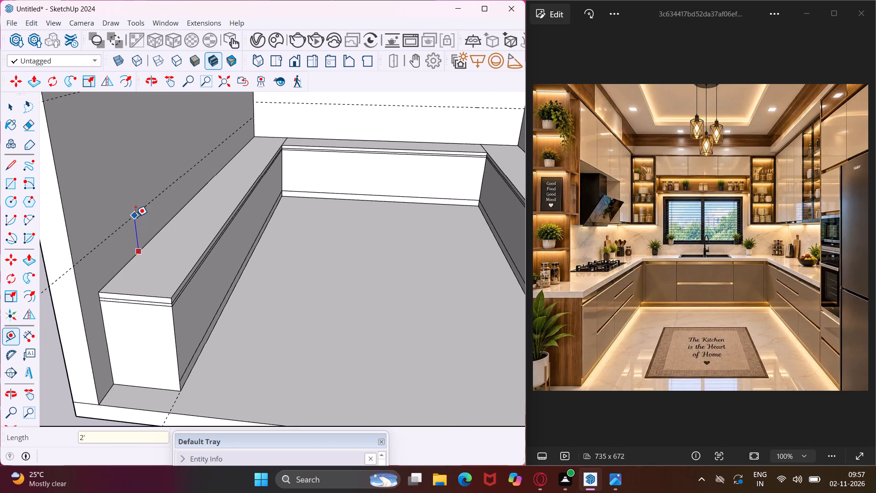
{"action": "scroll", "coordinate": [136, 216], "scroll_direction": "down", "scroll_amount": 4}
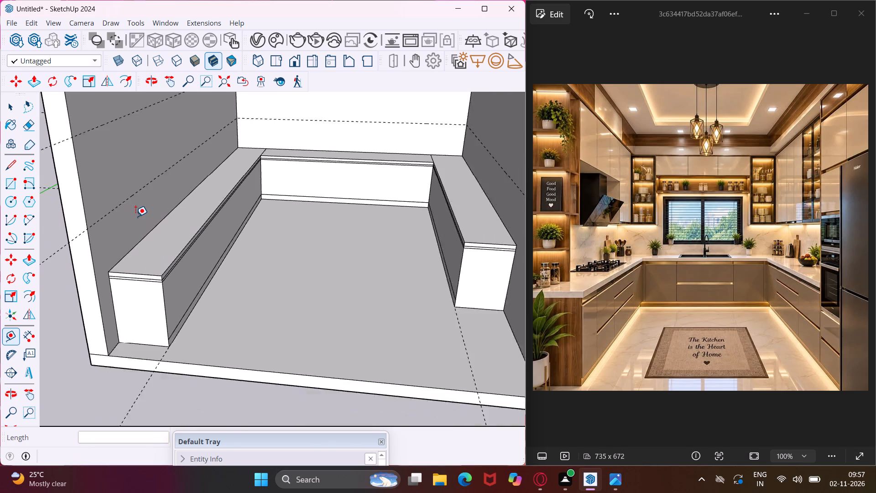
{"action": "scroll", "coordinate": [136, 216], "scroll_direction": "down", "scroll_amount": 8}
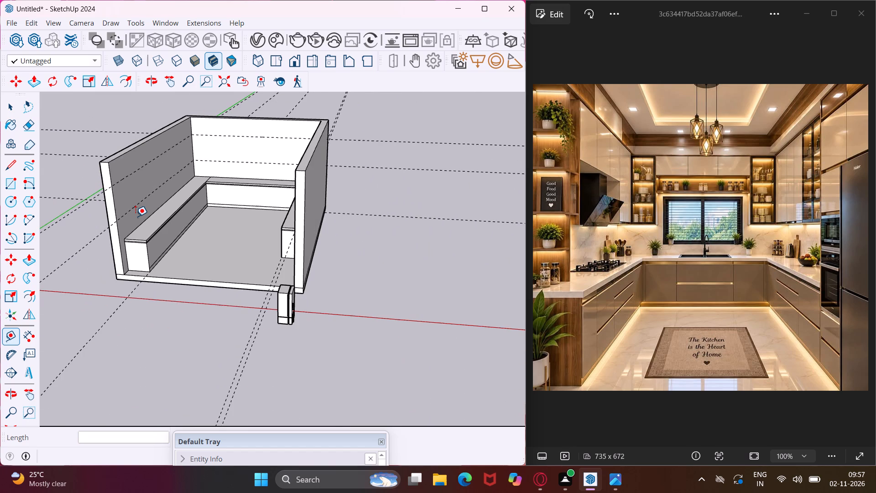
{"action": "key", "text": "Escape"}
{"action": "key", "text": "space"}
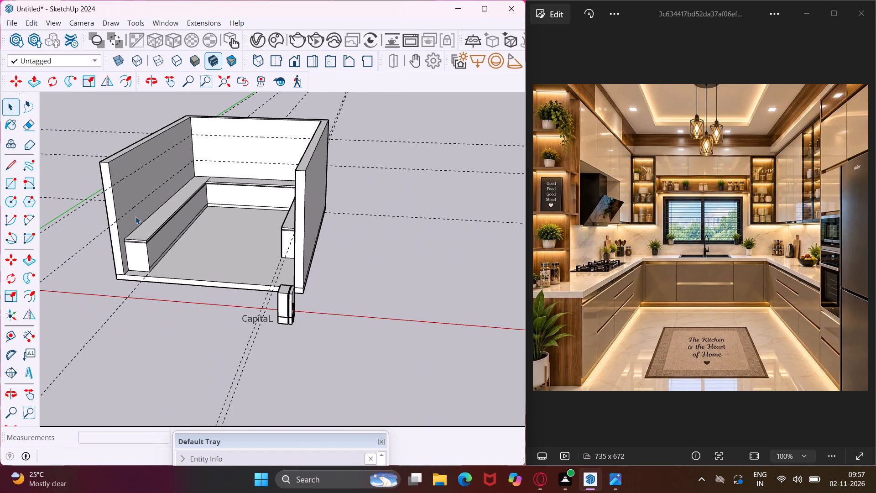
Place a guide line on the left wall's inner face, 1'6" below its top edge.
{"action": "scroll", "coordinate": [106, 171], "scroll_direction": "up", "scroll_amount": 8}
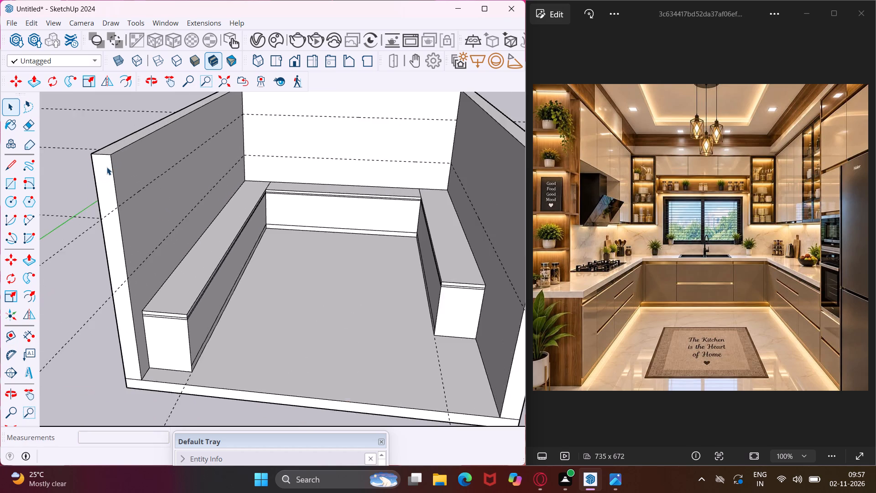
{"action": "scroll", "coordinate": [107, 167], "scroll_direction": "up", "scroll_amount": 5}
{"action": "middle_click_drag", "start_coordinate": [115, 219], "coordinate": [63, 180]}
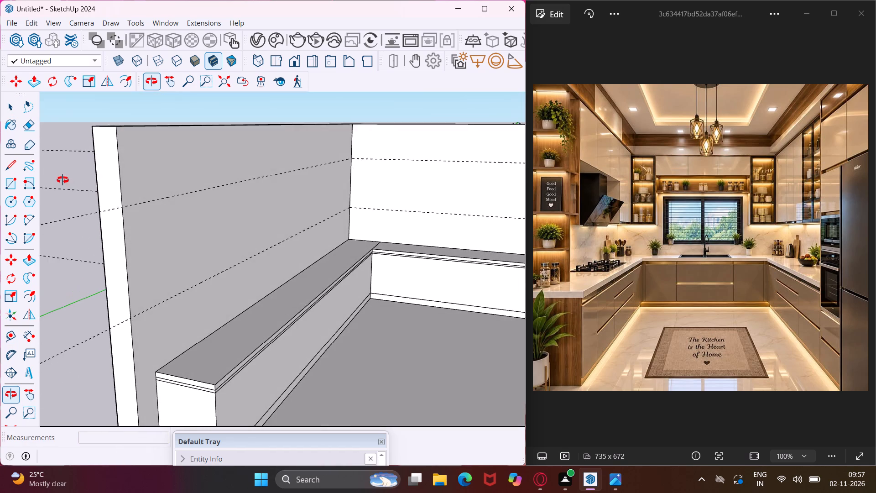
{"action": "middle_click_drag", "start_coordinate": [63, 180], "coordinate": [55, 176]}
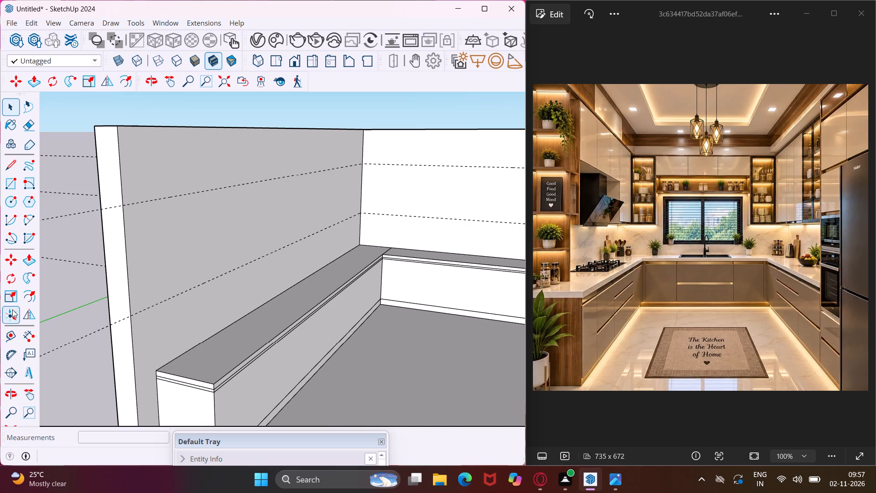
{"action": "left_click", "coordinate": [6, 333]}
{"action": "left_click", "coordinate": [200, 125]}
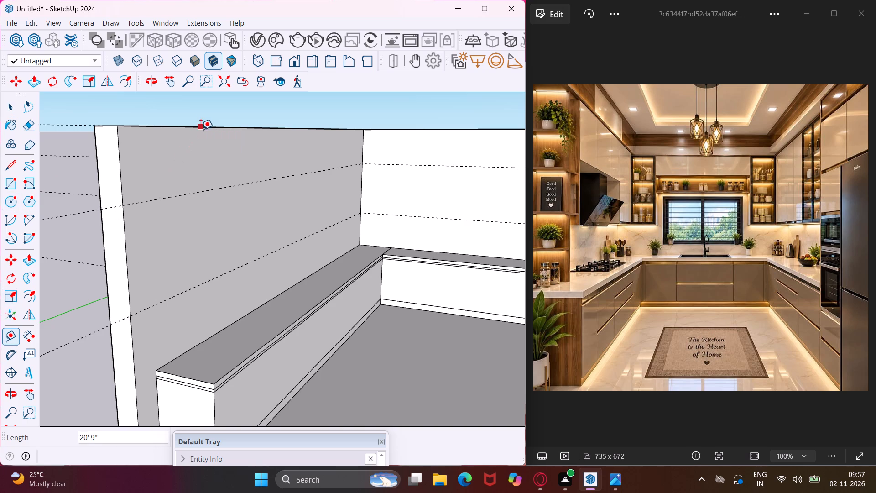
{"action": "type", "text": "1'"}
{"action": "type", "text": "6\""}
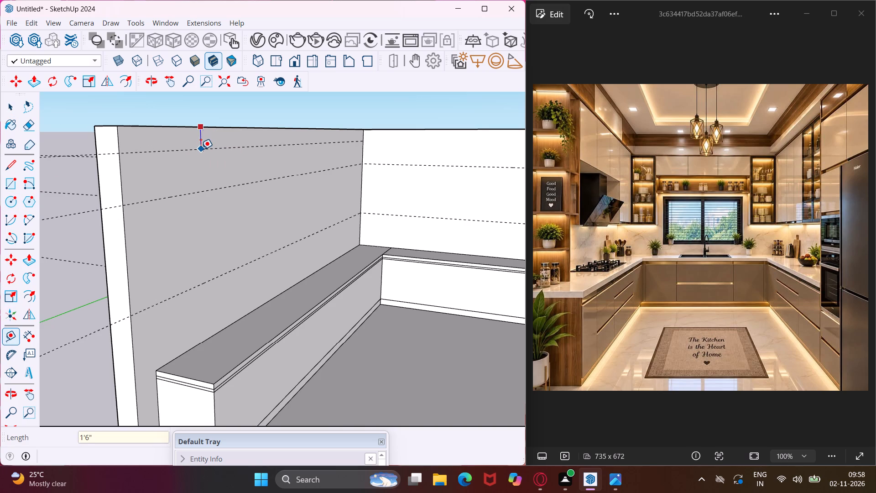
{"action": "key", "text": "Return"}
Place a guide line on the back wall's inner face, 1'6" below its top edge.
{"action": "scroll", "coordinate": [201, 149], "scroll_direction": "down", "scroll_amount": 5}
{"action": "middle_click_drag", "start_coordinate": [201, 176], "coordinate": [317, 205]}
{"action": "scroll", "coordinate": [381, 118], "scroll_direction": "up", "scroll_amount": 1}
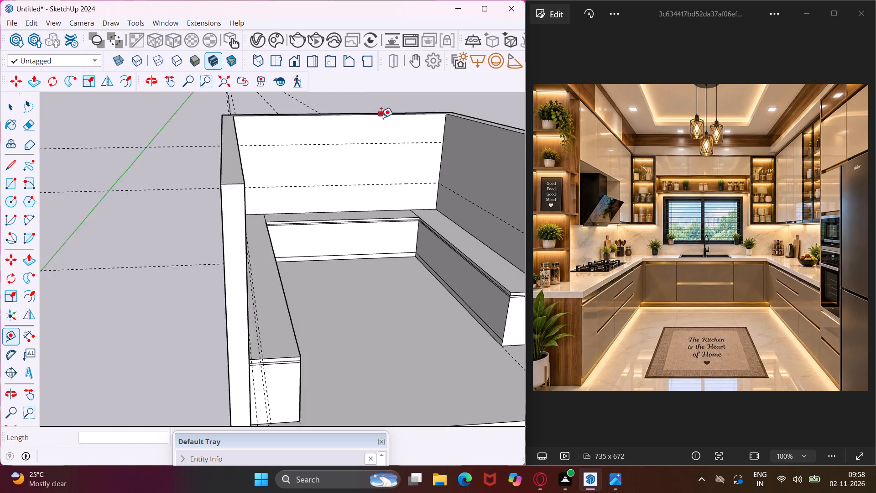
{"action": "scroll", "coordinate": [381, 118], "scroll_direction": "up", "scroll_amount": 8}
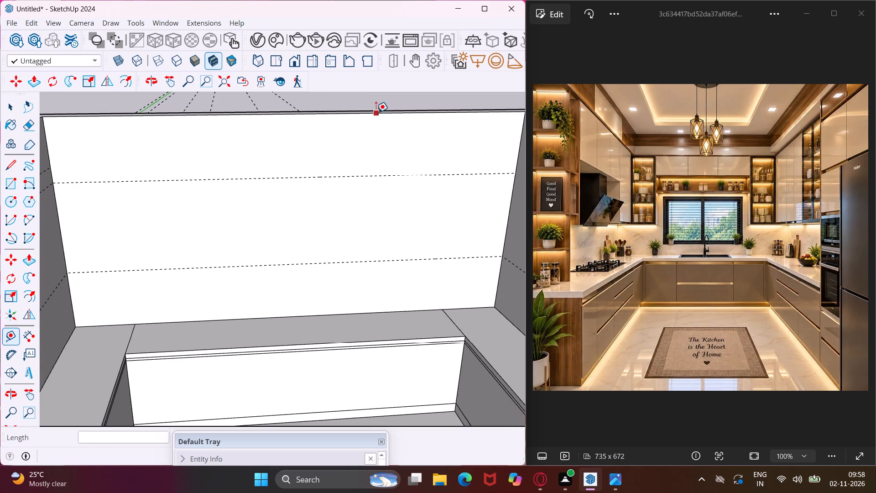
{"action": "left_click", "coordinate": [371, 112]}
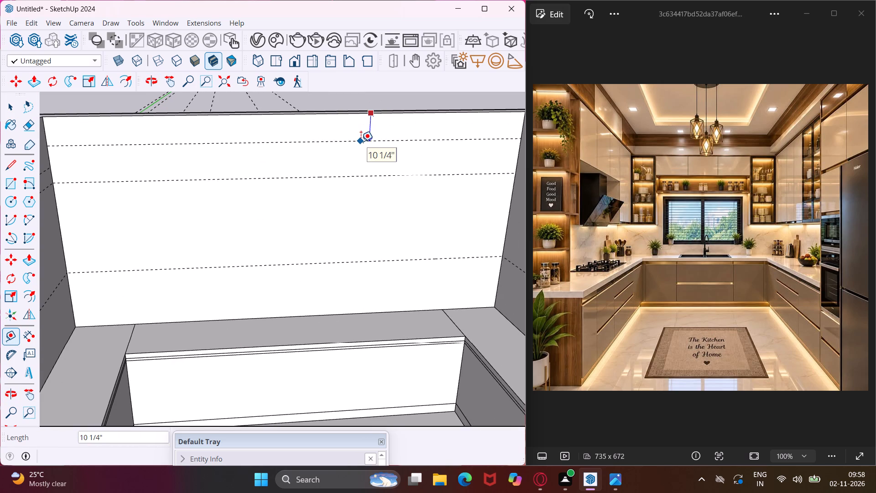
{"action": "type", "text": "1'"}
{"action": "type", "text": "6\""}
{"action": "key", "text": "Return"}
Place a guide line on the right wall's inner face, 1'6" below its top edge.
{"action": "scroll", "coordinate": [326, 164], "scroll_direction": "down", "scroll_amount": 2}
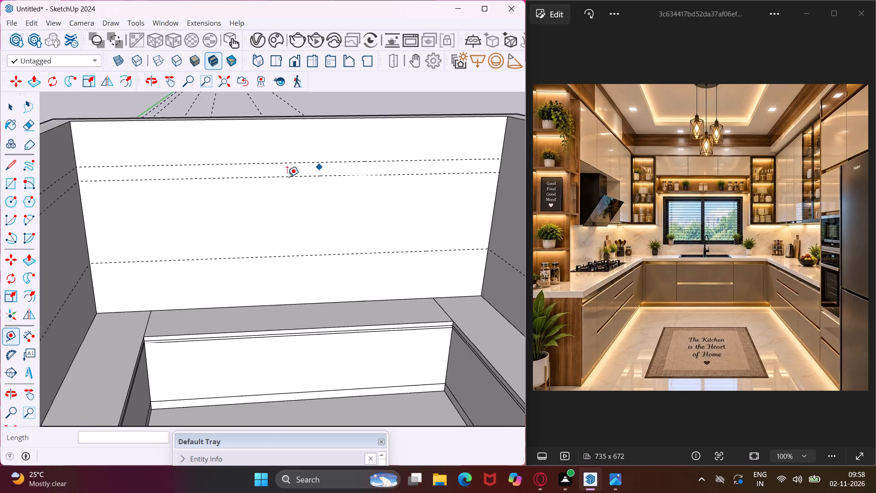
{"action": "scroll", "coordinate": [287, 177], "scroll_direction": "down", "scroll_amount": 7}
{"action": "middle_click_drag", "start_coordinate": [296, 202], "coordinate": [345, 212]}
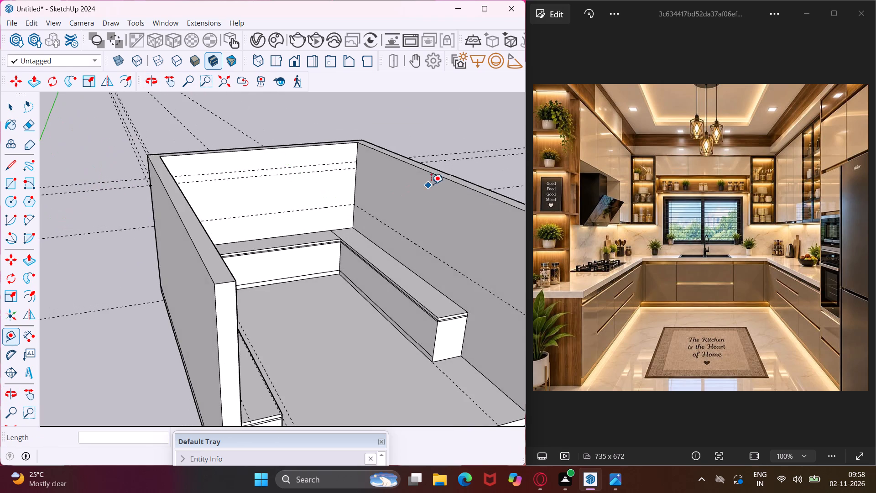
{"action": "scroll", "coordinate": [438, 174], "scroll_direction": "up", "scroll_amount": 6}
{"action": "left_click", "coordinate": [449, 183]}
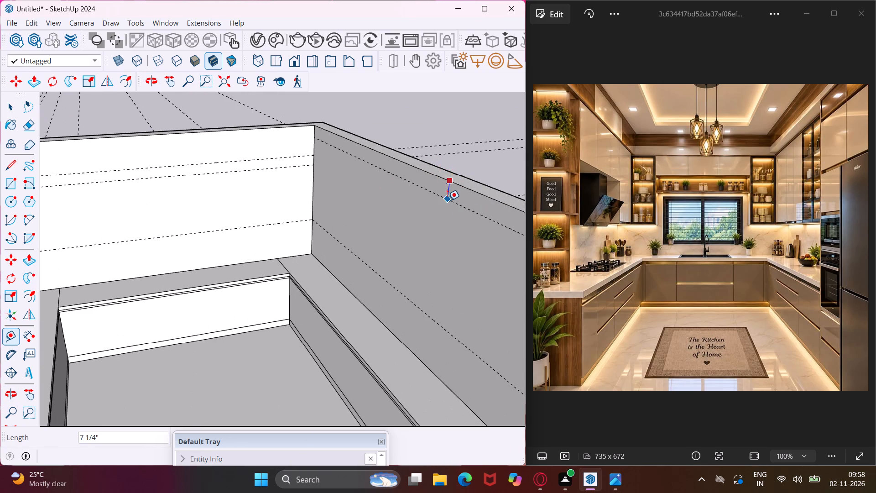
{"action": "type", "text": "1'5"}
{"action": "key", "text": "BackSpace"}
{"action": "type", "text": "6\""}
{"action": "key", "text": "Return"}
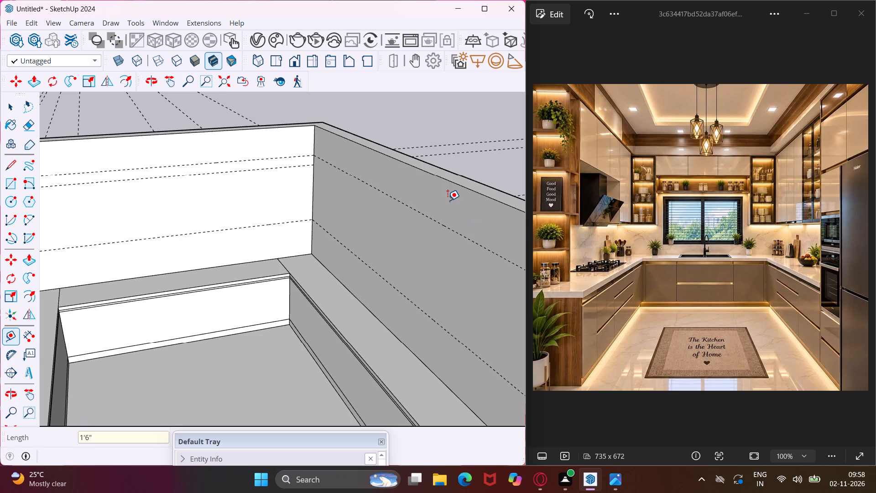
{"action": "scroll", "coordinate": [448, 200], "scroll_direction": "down", "scroll_amount": 4}
{"action": "scroll", "coordinate": [396, 234], "scroll_direction": "down", "scroll_amount": 4}
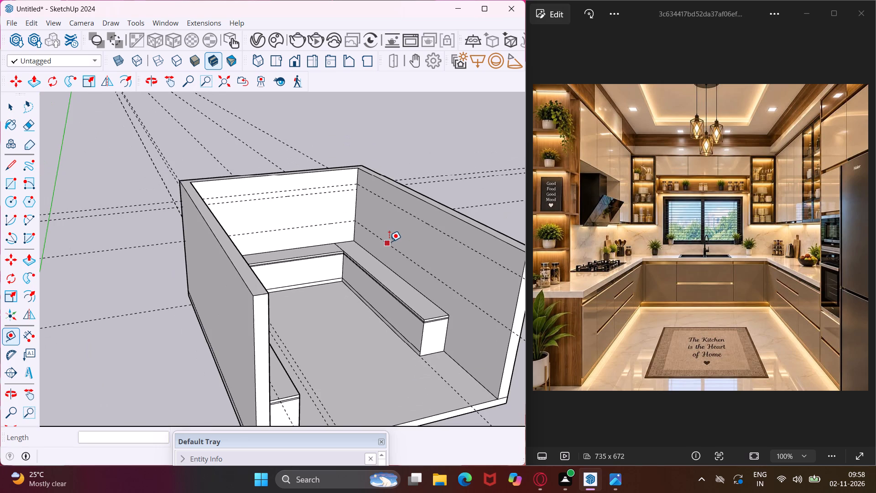
{"action": "key", "text": "Escape"}
{"action": "key", "text": "space"}
Draw a 20'9" by 1'6" rectangle along the top of the left wall's inner face, down to the 1'6" guide.
{"action": "middle_click_drag", "start_coordinate": [347, 236], "coordinate": [263, 226]}
{"action": "scroll", "coordinate": [140, 272], "scroll_direction": "up", "scroll_amount": 5}
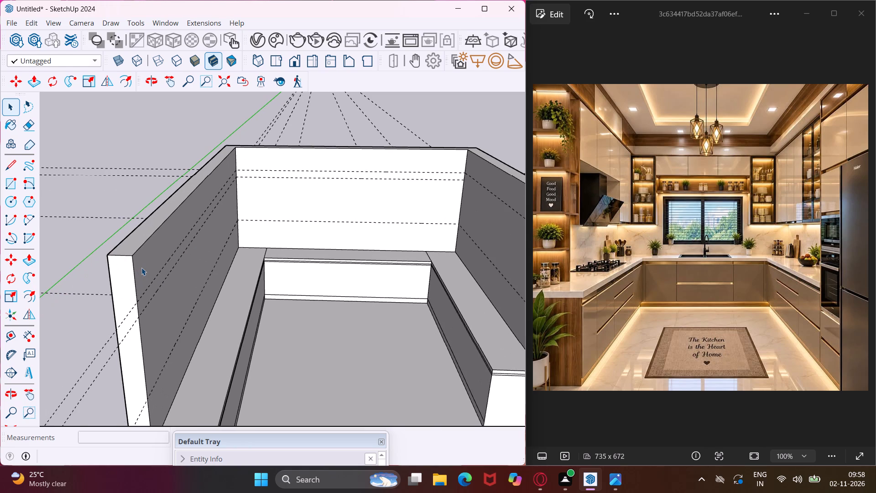
{"action": "scroll", "coordinate": [141, 267], "scroll_direction": "up", "scroll_amount": 3}
{"action": "middle_click_drag", "start_coordinate": [141, 267], "coordinate": [128, 262]}
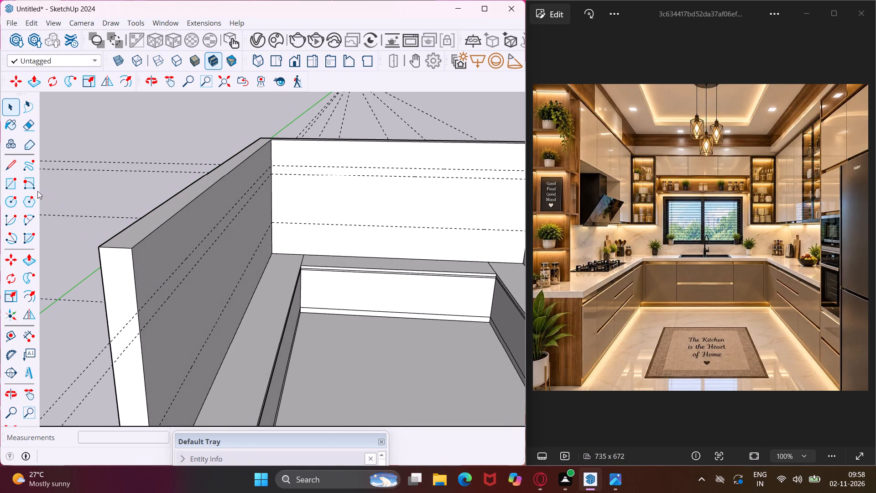
{"action": "left_click", "coordinate": [8, 187]}
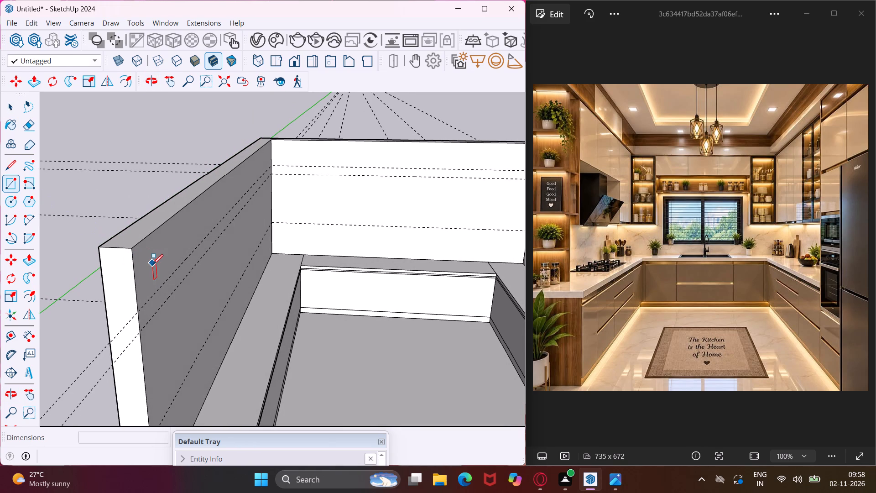
{"action": "left_click", "coordinate": [134, 251]}
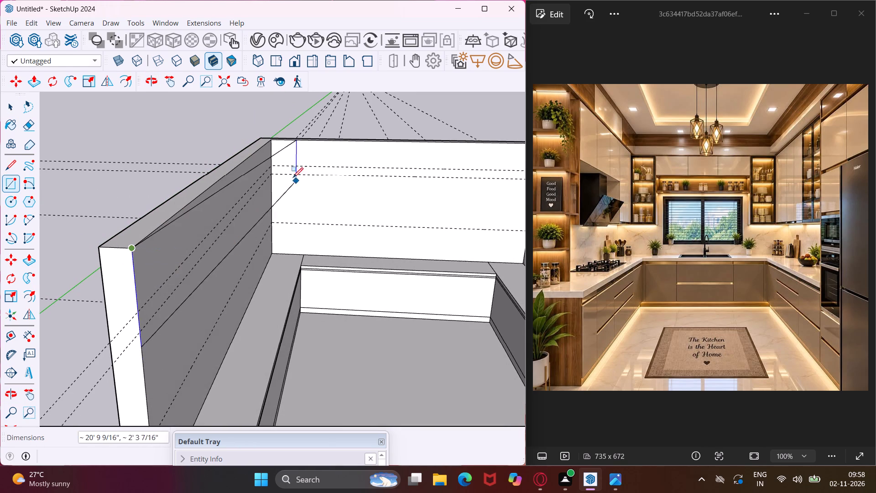
{"action": "scroll", "coordinate": [278, 165], "scroll_direction": "up", "scroll_amount": 4}
{"action": "middle_click_drag", "start_coordinate": [278, 165], "coordinate": [213, 169]}
{"action": "scroll", "coordinate": [261, 165], "scroll_direction": "up", "scroll_amount": 1}
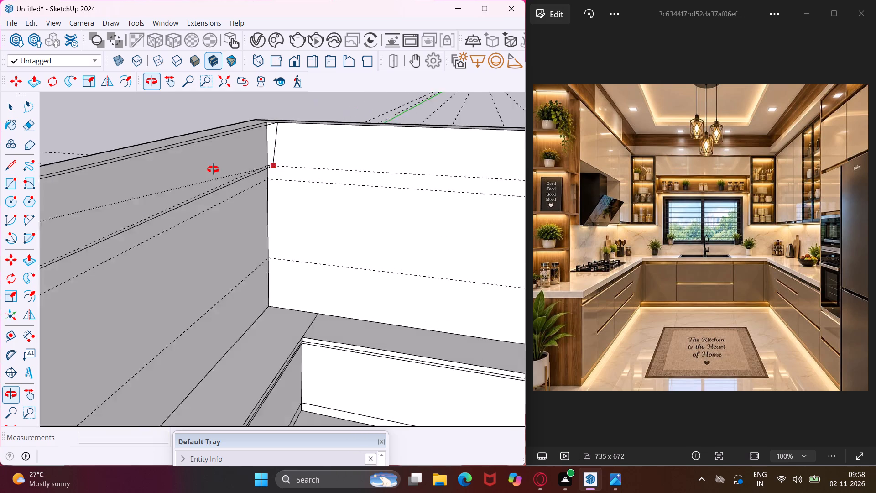
{"action": "middle_click_drag", "start_coordinate": [213, 169], "coordinate": [213, 170]}
{"action": "scroll", "coordinate": [245, 171], "scroll_direction": "up", "scroll_amount": 3}
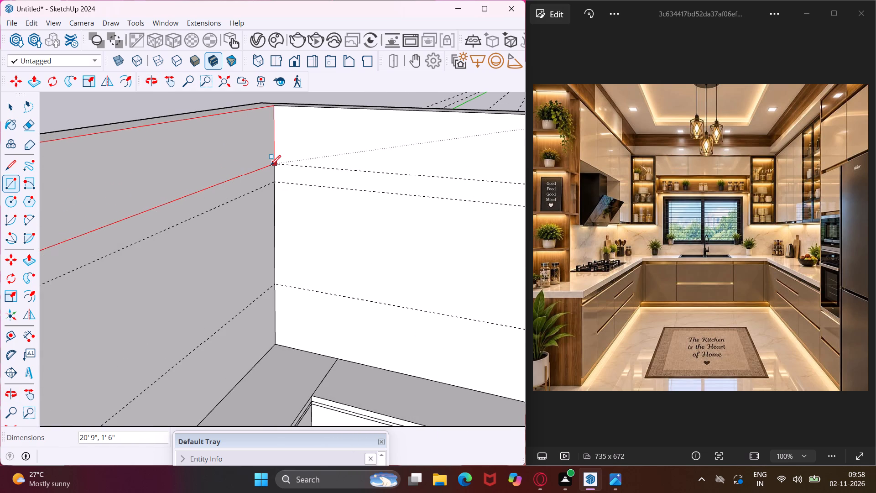
{"action": "left_click", "coordinate": [271, 165]}
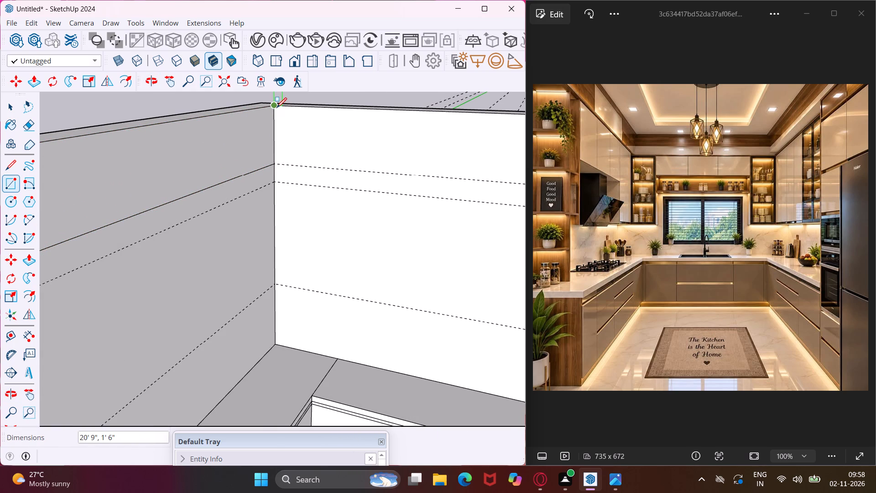
Draw a 15' by 1'6" rectangle along the top of the back wall's inner face, down to the 1'6" guide.
{"action": "left_click", "coordinate": [276, 108]}
{"action": "scroll", "coordinate": [287, 137], "scroll_direction": "down", "scroll_amount": 14}
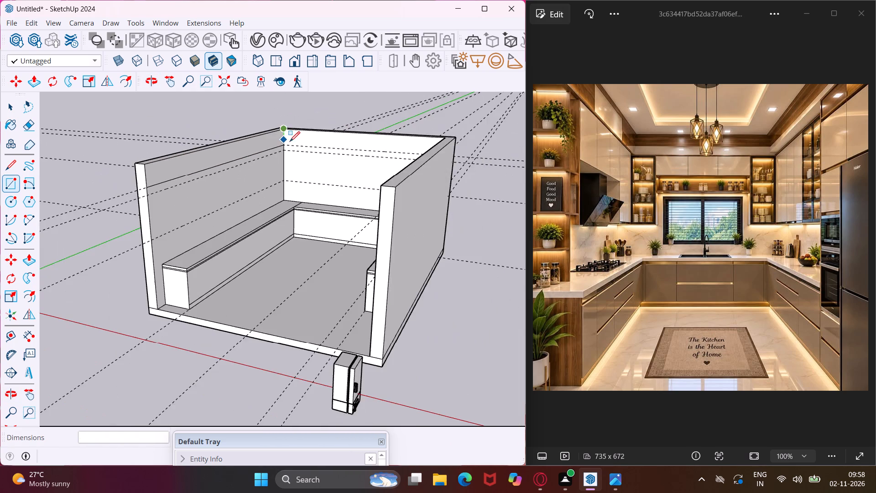
{"action": "middle_click_drag", "start_coordinate": [290, 142], "coordinate": [381, 153]}
{"action": "scroll", "coordinate": [290, 142], "scroll_direction": "up", "scroll_amount": 1}
{"action": "scroll", "coordinate": [398, 143], "scroll_direction": "up", "scroll_amount": 7}
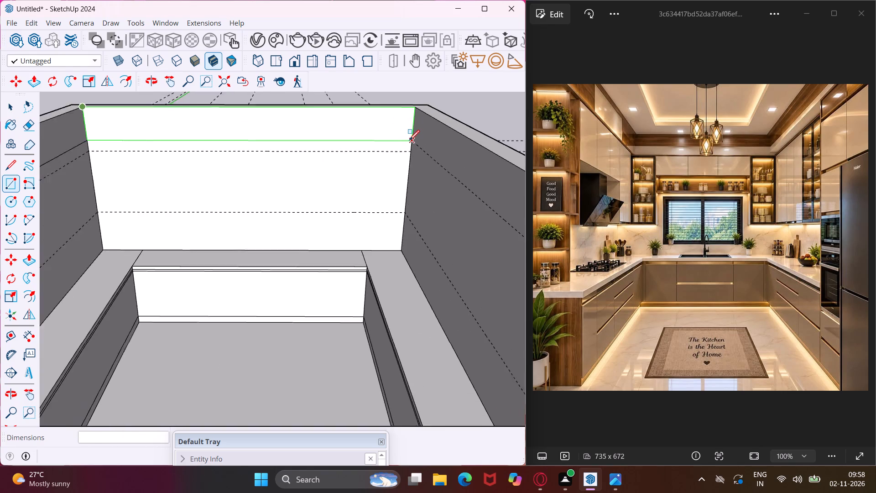
{"action": "left_click", "coordinate": [409, 140]}
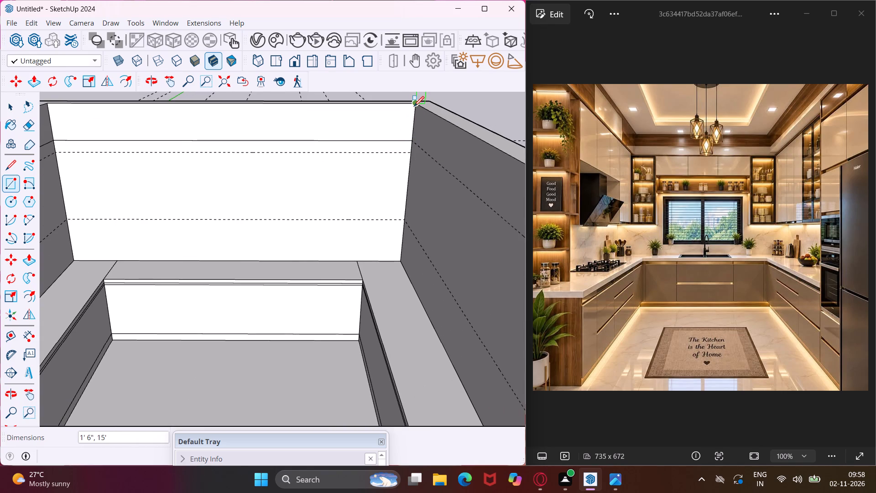
Draw a rectangle 20'9" long and about 1'6" high along the top of the right wall's inner face.
{"action": "left_click", "coordinate": [415, 105]}
{"action": "scroll", "coordinate": [424, 138], "scroll_direction": "down", "scroll_amount": 10}
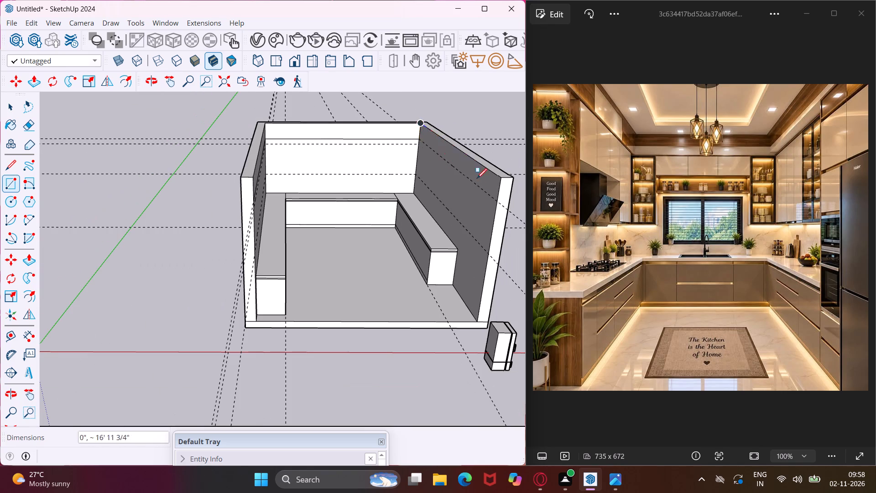
{"action": "left_click", "coordinate": [497, 202]}
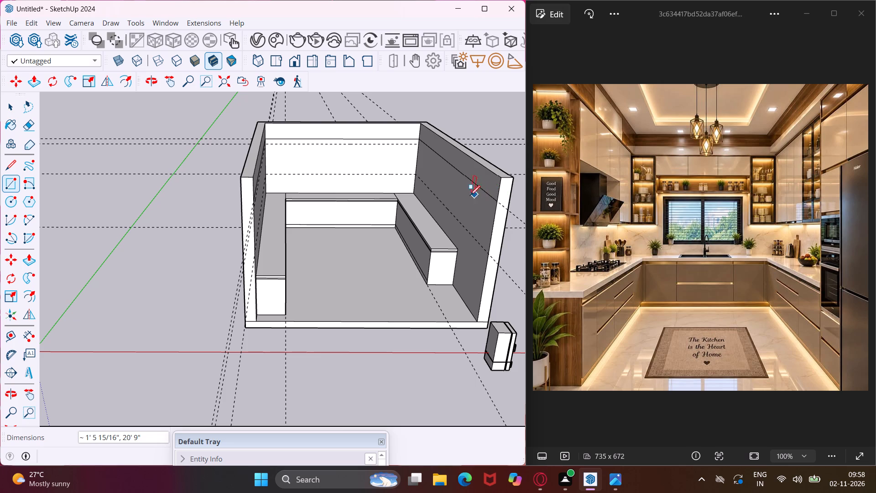
{"action": "key", "text": "Escape"}
{"action": "key", "text": "space"}
Push/Pull the top strip on the left wall 1'6" into the room.
{"action": "middle_click_drag", "start_coordinate": [256, 187], "coordinate": [199, 200]}
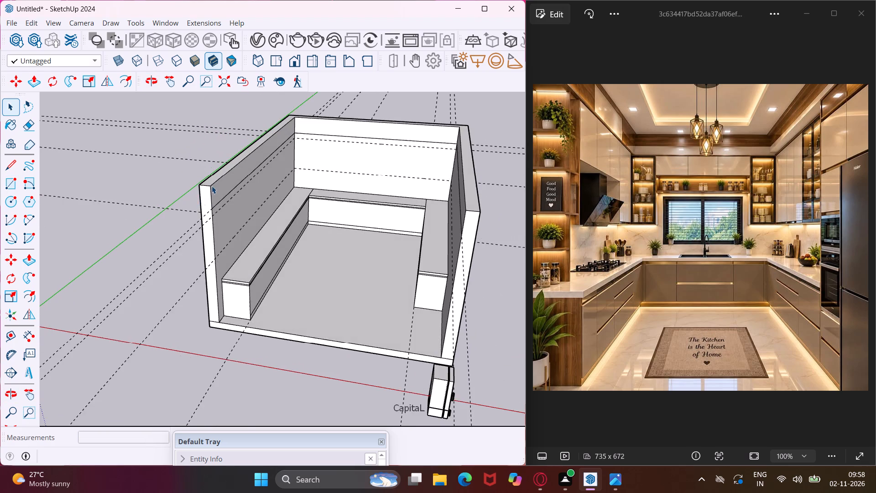
{"action": "scroll", "coordinate": [212, 185], "scroll_direction": "up", "scroll_amount": 10}
{"action": "left_click", "coordinate": [222, 203]}
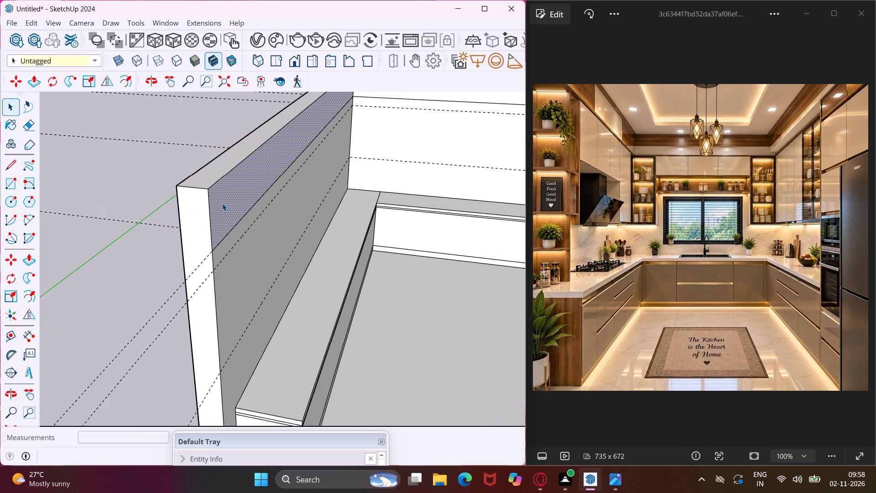
{"action": "key", "text": "p"}
{"action": "left_click", "coordinate": [222, 203]}
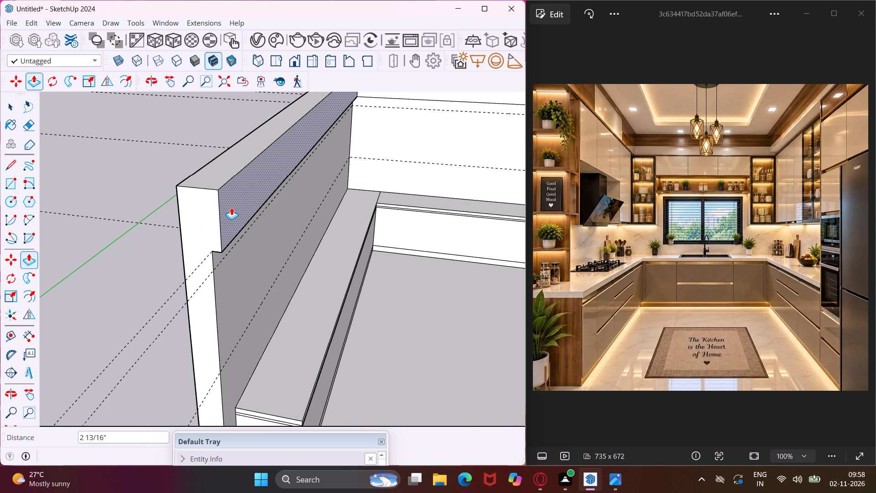
{"action": "type", "text": "1'"}
{"action": "key", "text": "6"}
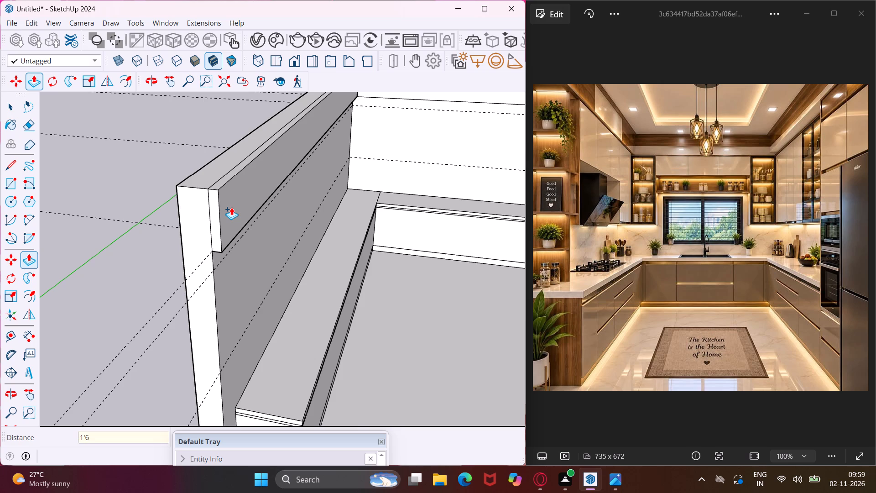
{"action": "key", "text": "shift+quotedbl"}
{"action": "key", "text": "Return"}
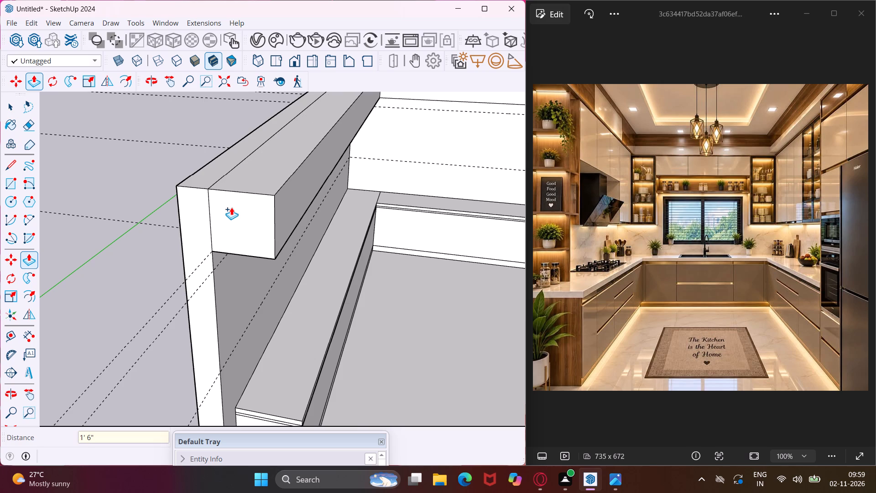
Push/Pull the top strip on the back wall into the room by the same 1'6" distance.
{"action": "scroll", "coordinate": [228, 208], "scroll_direction": "down", "scroll_amount": 4}
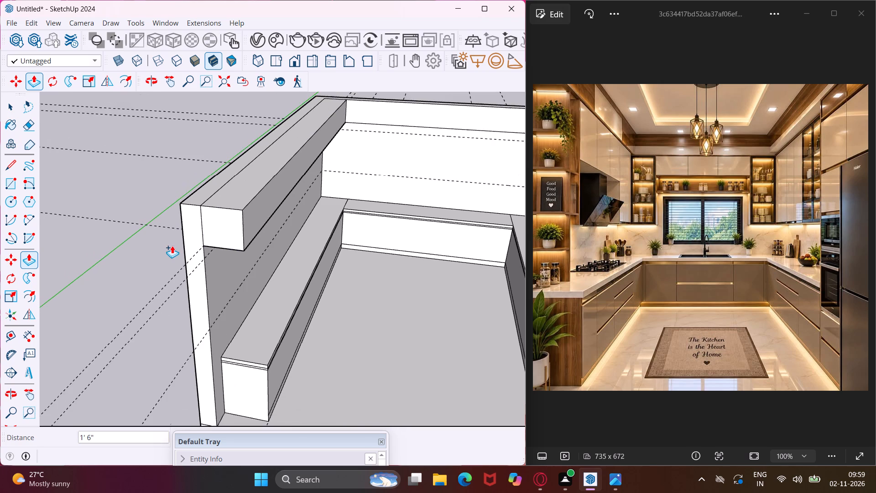
{"action": "scroll", "coordinate": [172, 246], "scroll_direction": "down", "scroll_amount": 4}
{"action": "scroll", "coordinate": [340, 133], "scroll_direction": "up", "scroll_amount": 7}
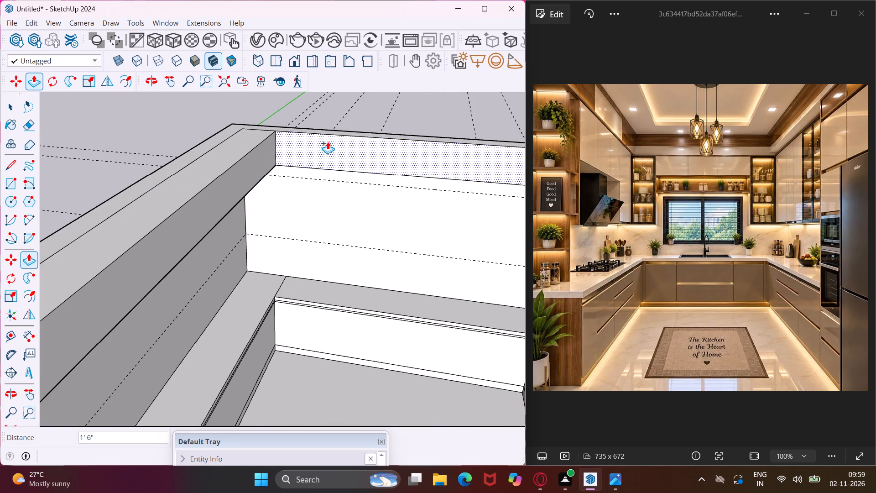
{"action": "double_click", "coordinate": [328, 142]}
{"action": "scroll", "coordinate": [198, 170], "scroll_direction": "down", "scroll_amount": 8}
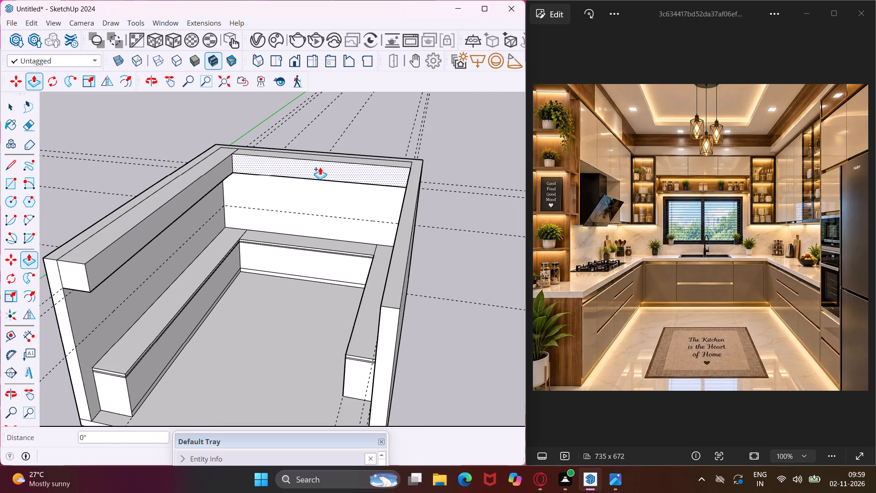
Push/Pull the top strip on the right wall into the room by the same 1'6" distance.
{"action": "middle_click_drag", "start_coordinate": [328, 167], "coordinate": [387, 171]}
{"action": "scroll", "coordinate": [356, 171], "scroll_direction": "up", "scroll_amount": 4}
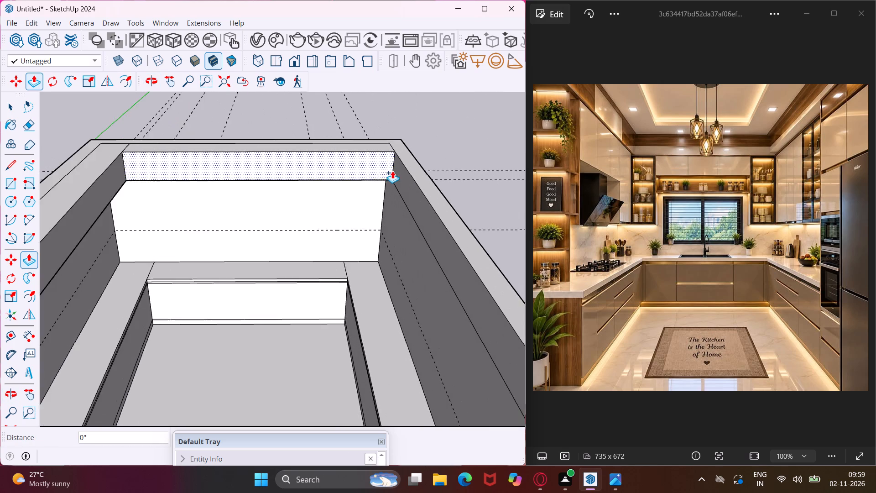
{"action": "scroll", "coordinate": [398, 168], "scroll_direction": "up", "scroll_amount": 4}
{"action": "double_click", "coordinate": [400, 168]}
{"action": "scroll", "coordinate": [349, 160], "scroll_direction": "down", "scroll_amount": 5}
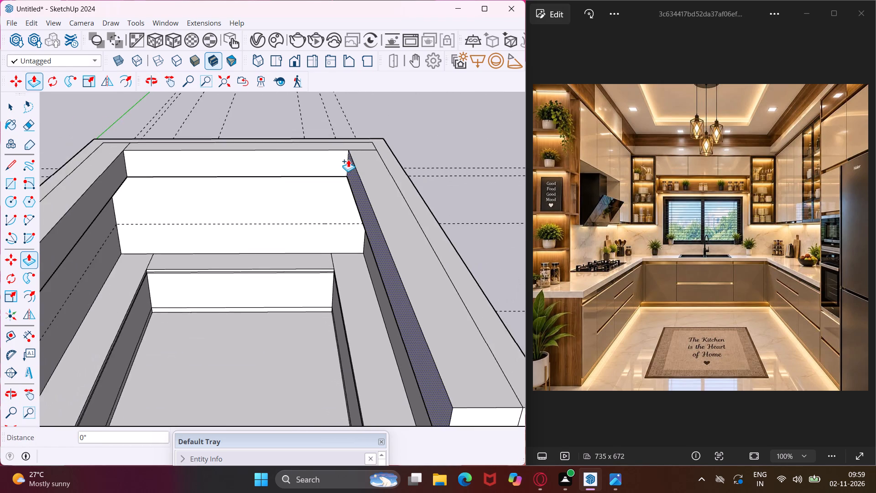
{"action": "scroll", "coordinate": [344, 160], "scroll_direction": "down", "scroll_amount": 5}
{"action": "scroll", "coordinate": [235, 196], "scroll_direction": "down", "scroll_amount": 2}
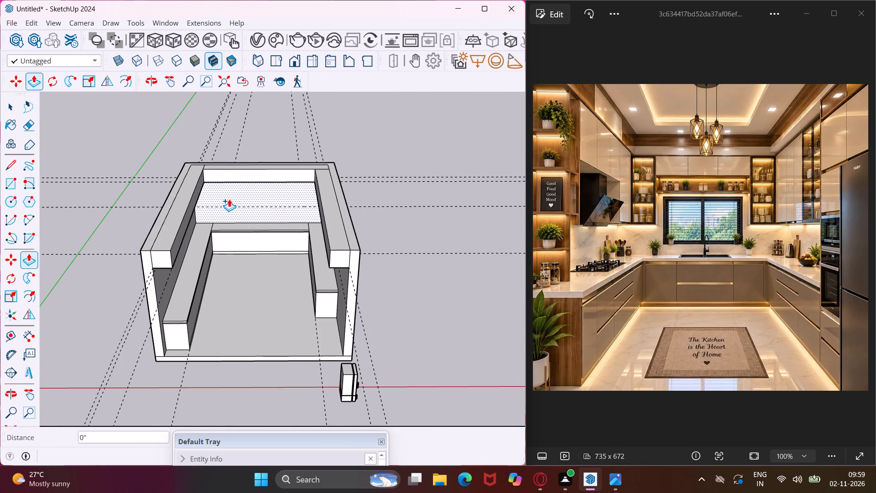
{"action": "key", "text": "Escape"}
{"action": "key", "text": "space"}
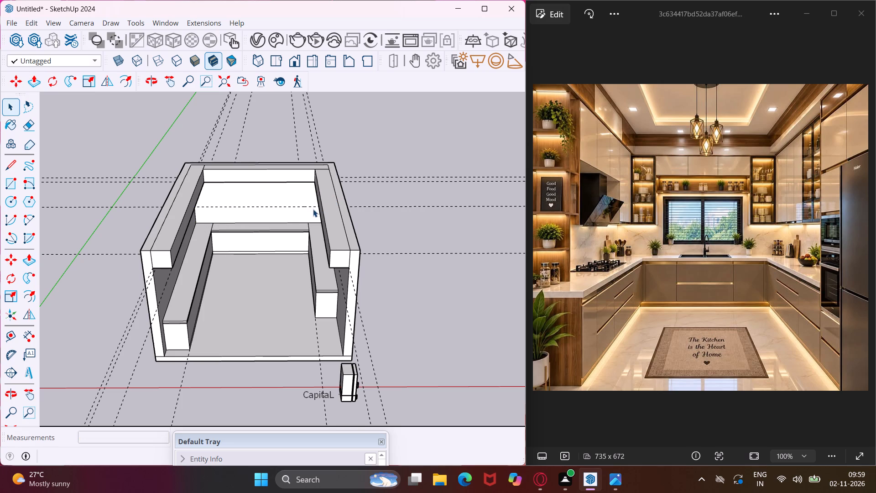
Push/Pull a new face from the right wall band's top down about 1' 3/8", adding a horizontal dividing edge along the band.
{"action": "scroll", "coordinate": [313, 209], "scroll_direction": "up", "scroll_amount": 3}
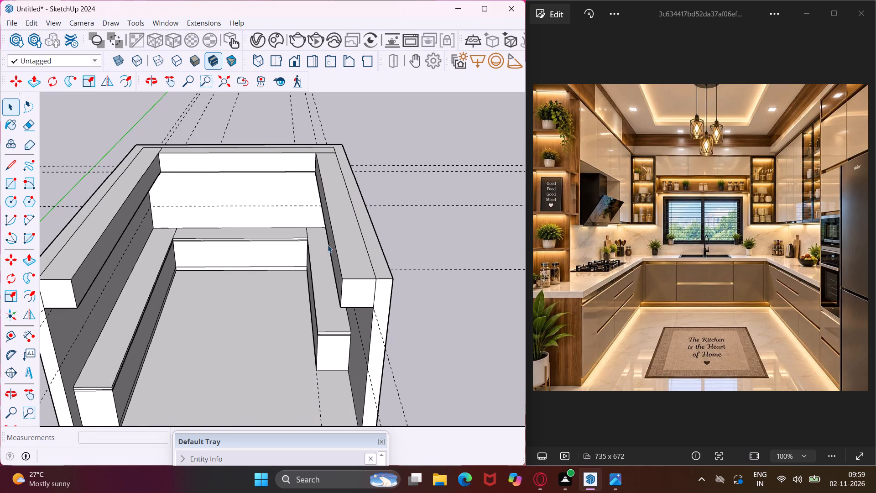
{"action": "scroll", "coordinate": [349, 273], "scroll_direction": "down", "scroll_amount": 1}
{"action": "scroll", "coordinate": [349, 273], "scroll_direction": "up", "scroll_amount": 2}
{"action": "middle_click_drag", "start_coordinate": [349, 273], "coordinate": [352, 261]}
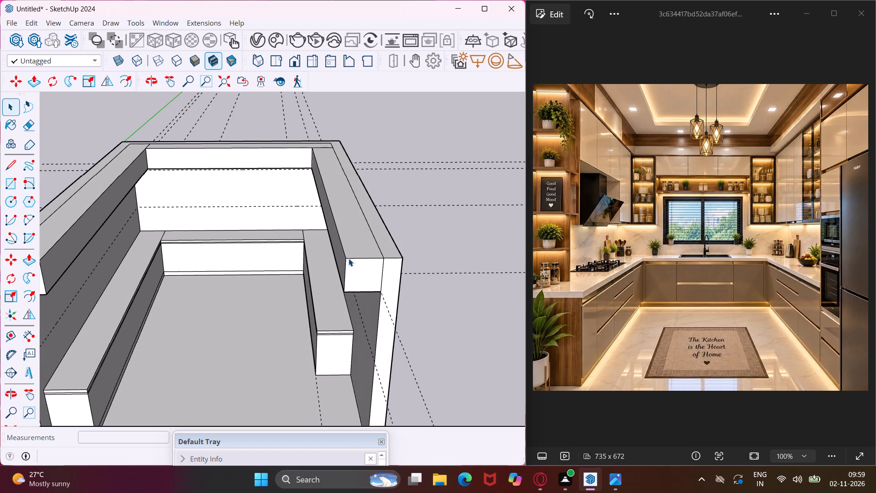
{"action": "scroll", "coordinate": [348, 258], "scroll_direction": "up", "scroll_amount": 4}
{"action": "left_click", "coordinate": [350, 251]}
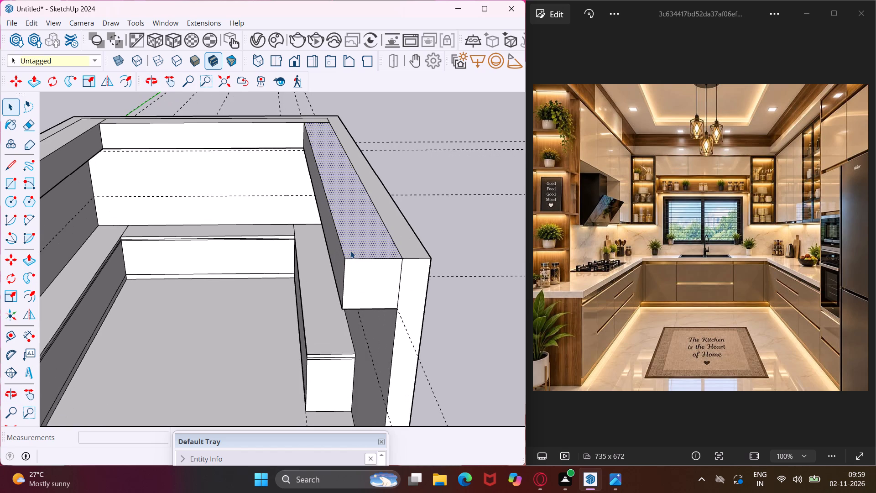
{"action": "key", "text": "p"}
{"action": "left_click", "coordinate": [350, 251]}
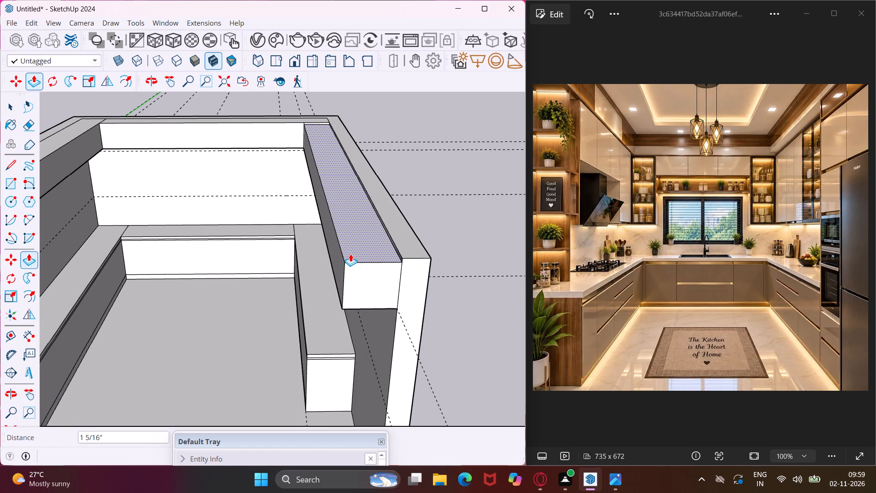
{"action": "left_click", "coordinate": [354, 285]}
{"action": "scroll", "coordinate": [353, 284], "scroll_direction": "down", "scroll_amount": 6}
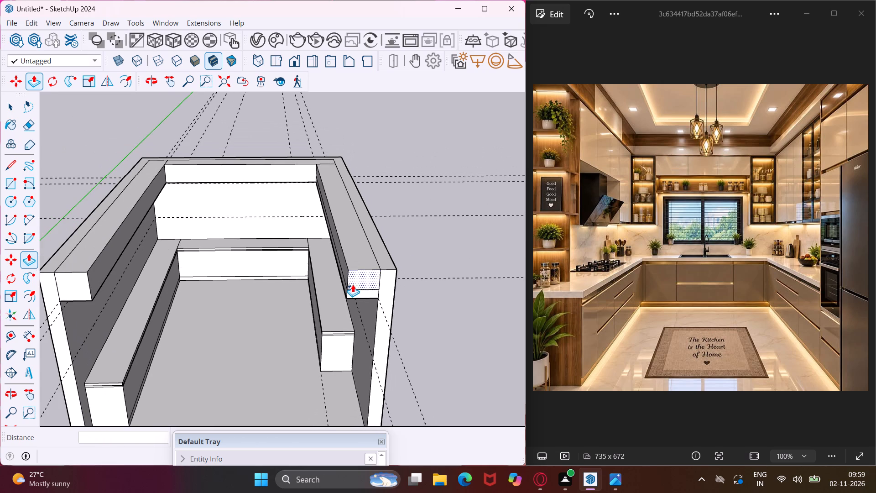
Push/Pull a new face from the back wall band's top down about 9 15/16", adding a horizontal dividing edge along the band.
{"action": "scroll", "coordinate": [195, 181], "scroll_direction": "down", "scroll_amount": 1}
{"action": "middle_click_drag", "start_coordinate": [218, 176], "coordinate": [237, 177]}
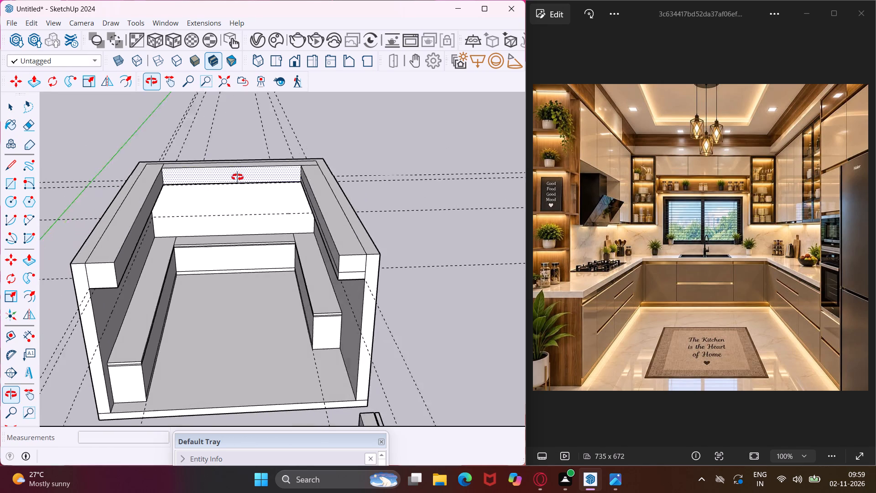
{"action": "middle_click_drag", "start_coordinate": [237, 177], "coordinate": [403, 225]}
{"action": "scroll", "coordinate": [194, 165], "scroll_direction": "up", "scroll_amount": 5}
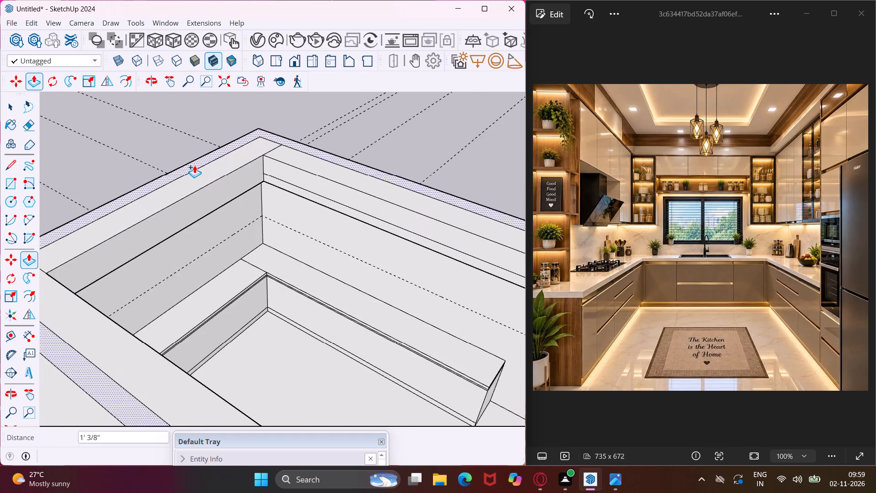
{"action": "scroll", "coordinate": [214, 179], "scroll_direction": "up", "scroll_amount": 4}
{"action": "left_click", "coordinate": [206, 175]}
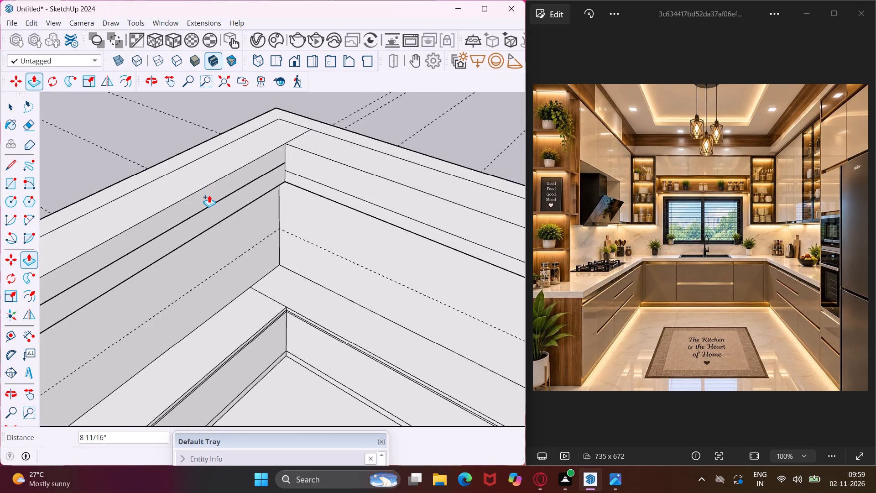
{"action": "left_click", "coordinate": [209, 198]}
{"action": "scroll", "coordinate": [221, 168], "scroll_direction": "down", "scroll_amount": 3}
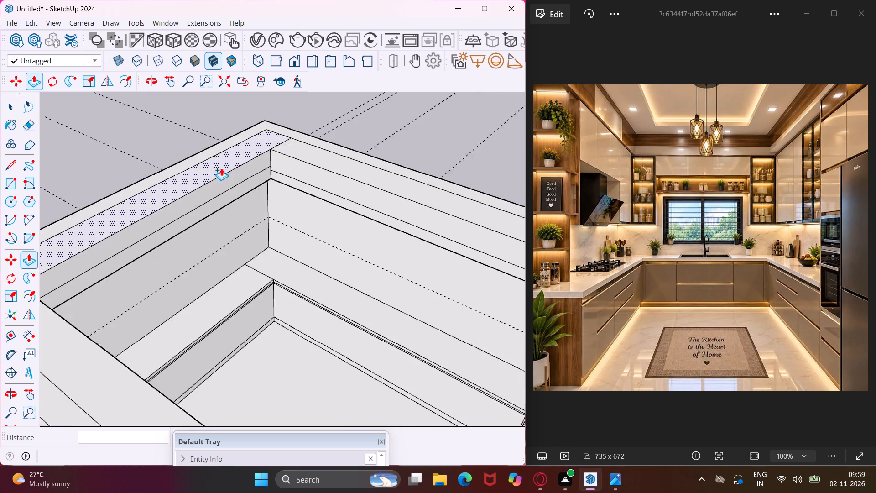
{"action": "scroll", "coordinate": [221, 168], "scroll_direction": "down", "scroll_amount": 5}
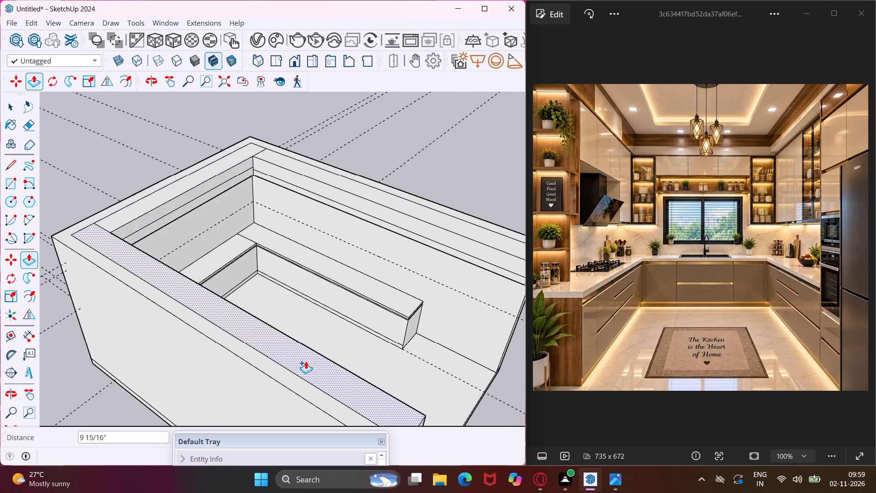
{"action": "key", "text": "Escape"}
{"action": "key", "text": "space"}
Copy the horizontal dividing edge on the back wall band .75" downward.
{"action": "middle_click_drag", "start_coordinate": [306, 361], "coordinate": [276, 363]}
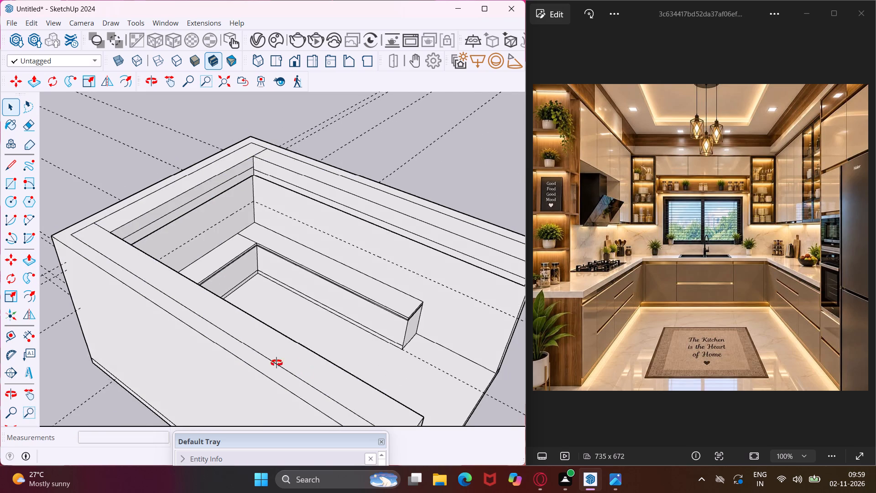
{"action": "middle_click_drag", "start_coordinate": [276, 363], "coordinate": [138, 335]}
{"action": "scroll", "coordinate": [198, 265], "scroll_direction": "down", "scroll_amount": 8}
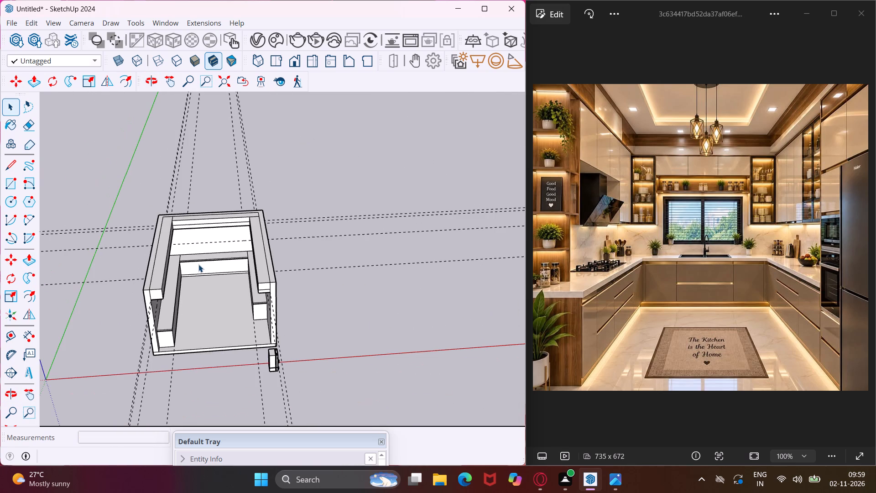
{"action": "scroll", "coordinate": [209, 213], "scroll_direction": "up", "scroll_amount": 11}
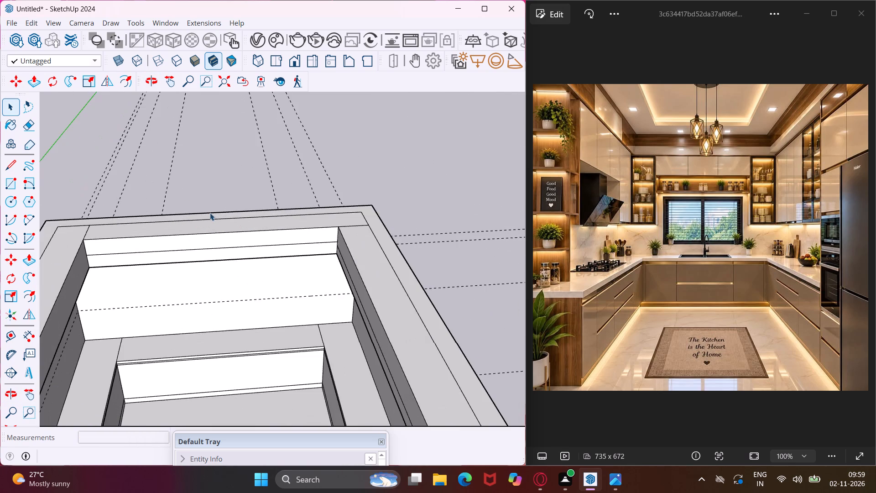
{"action": "scroll", "coordinate": [210, 213], "scroll_direction": "up", "scroll_amount": 5}
{"action": "middle_click_drag", "start_coordinate": [215, 241], "coordinate": [255, 166]}
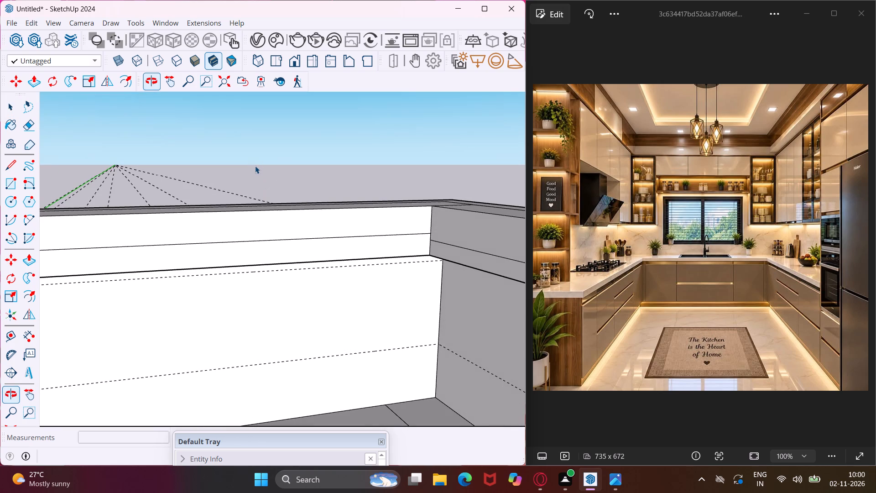
{"action": "scroll", "coordinate": [385, 237], "scroll_direction": "up", "scroll_amount": 7}
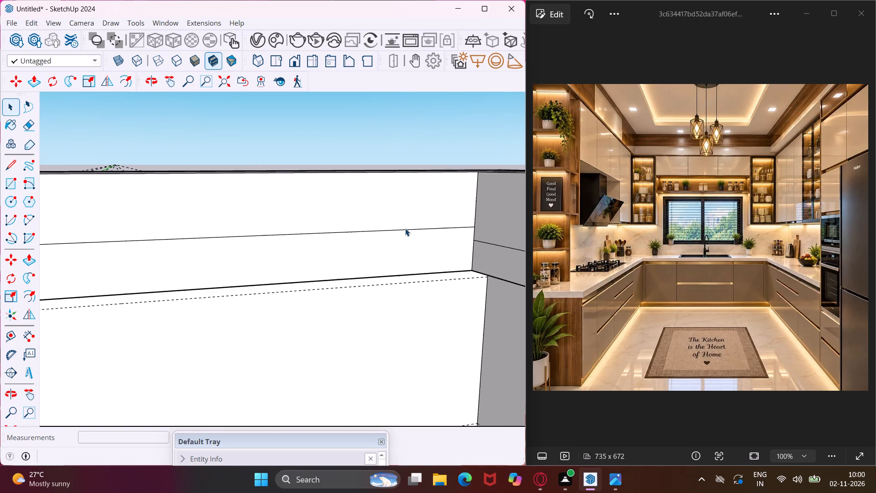
{"action": "left_click", "coordinate": [406, 229]}
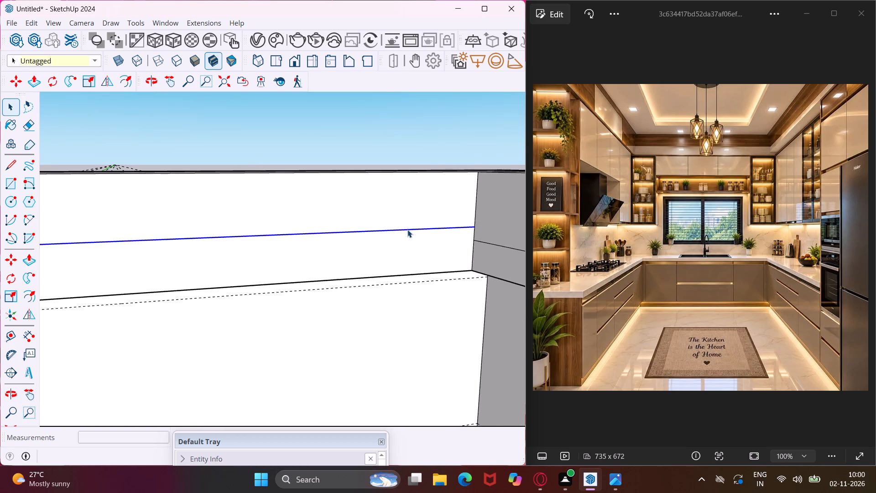
{"action": "key", "text": "m"}
{"action": "left_click", "coordinate": [474, 228]}
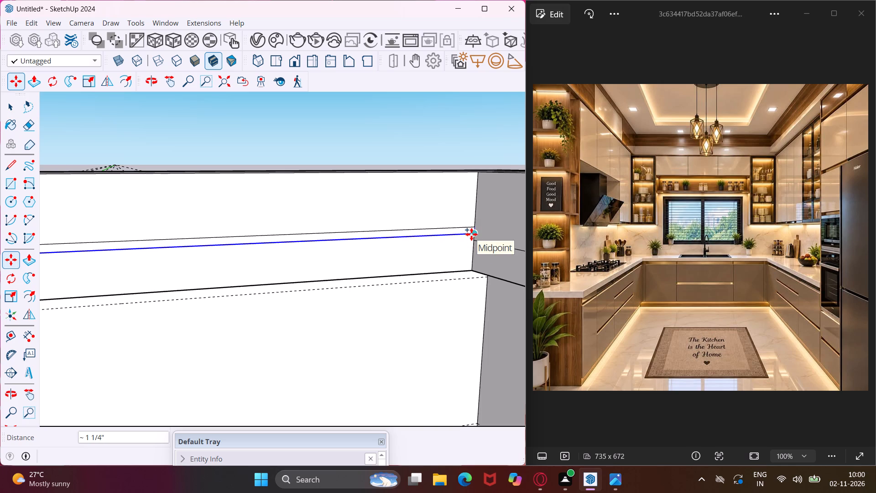
{"action": "key", "text": "period"}
{"action": "type", "text": "75\""}
{"action": "key", "text": "Return"}
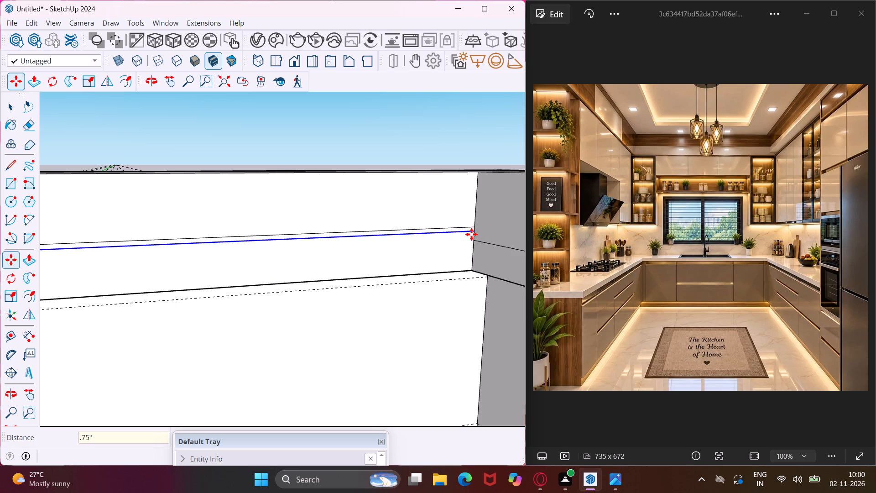
{"action": "key", "text": "Escape"}
{"action": "key", "text": "space"}
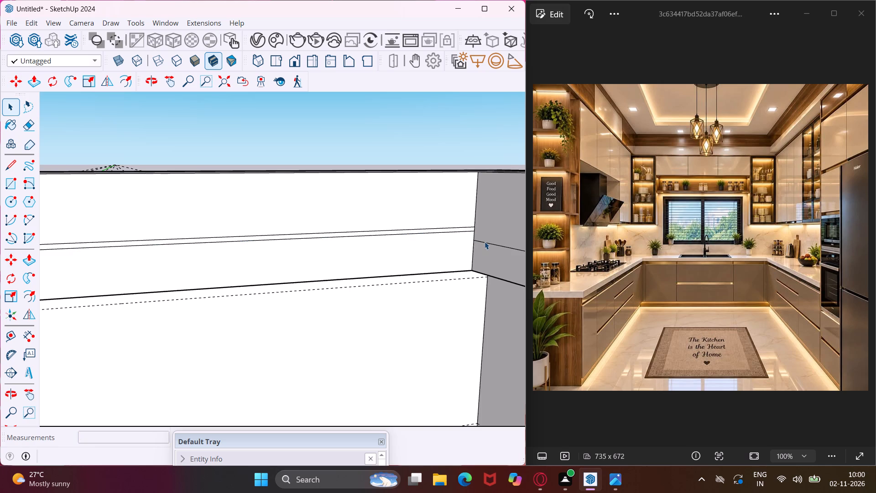
Copy the horizontal dividing edge on the right wall band .75" downward.
{"action": "left_click", "coordinate": [485, 241]}
{"action": "left_click", "coordinate": [484, 243]}
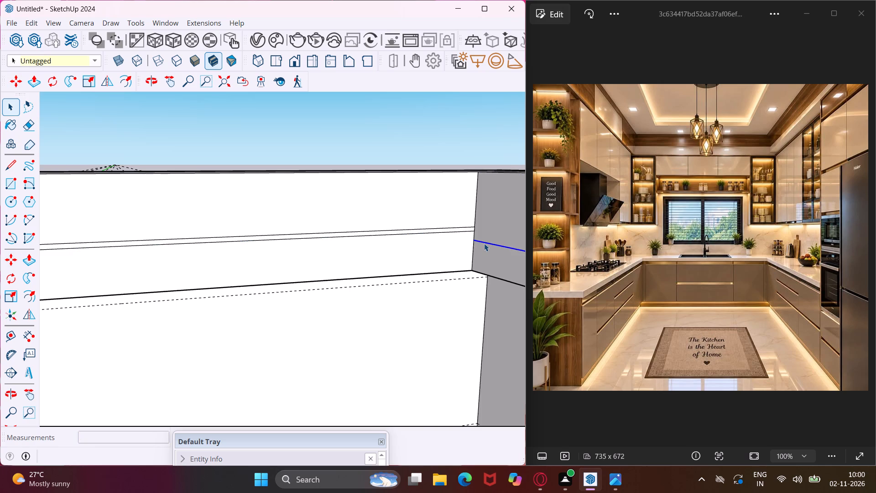
{"action": "key", "text": "m"}
{"action": "scroll", "coordinate": [477, 238], "scroll_direction": "up", "scroll_amount": 3}
{"action": "left_click", "coordinate": [474, 238]}
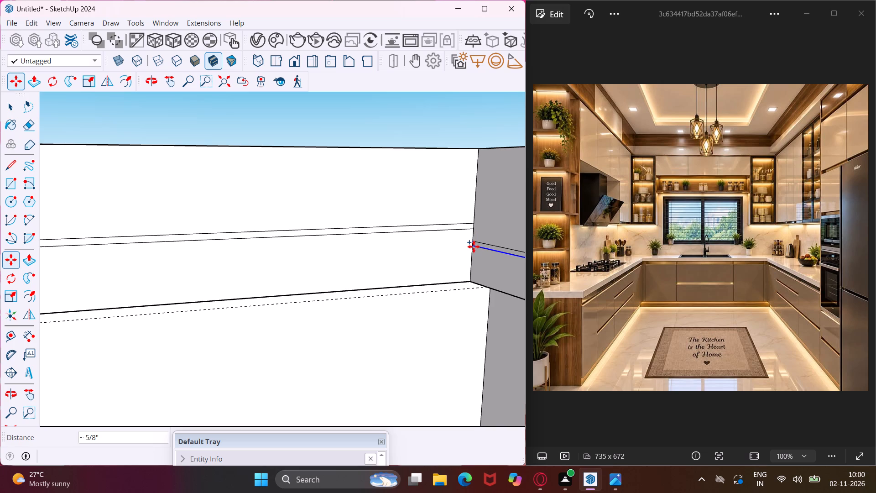
{"action": "type", "text": ".75\""}
{"action": "key", "text": "Return"}
{"action": "scroll", "coordinate": [474, 246], "scroll_direction": "down", "scroll_amount": 6}
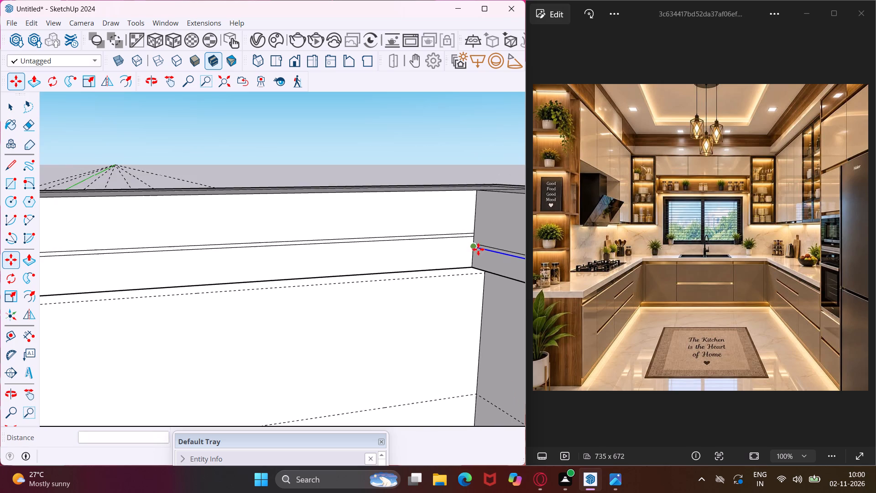
{"action": "scroll", "coordinate": [485, 241], "scroll_direction": "down", "scroll_amount": 12}
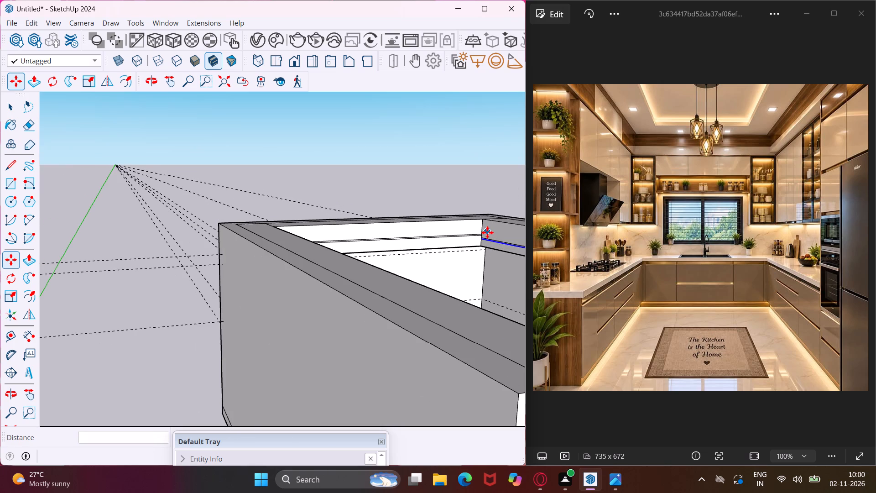
{"action": "middle_click_drag", "start_coordinate": [487, 232], "coordinate": [378, 242]}
{"action": "scroll", "coordinate": [399, 211], "scroll_direction": "down", "scroll_amount": 5}
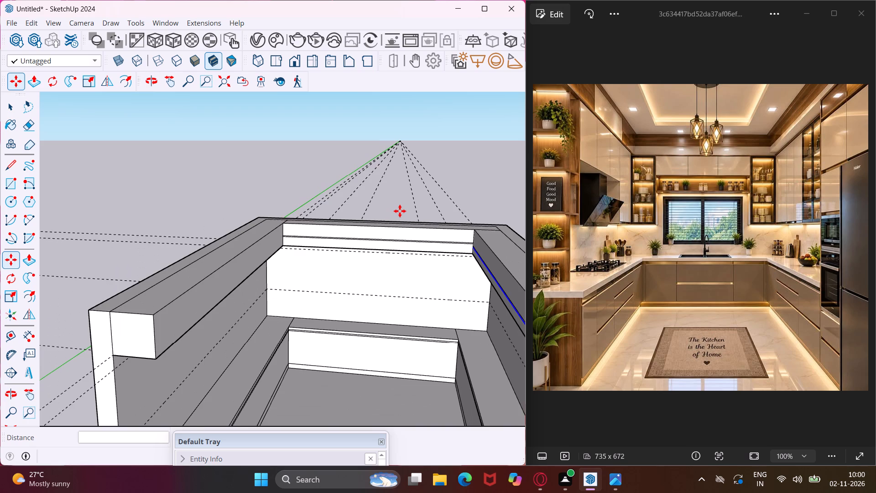
{"action": "scroll", "coordinate": [400, 211], "scroll_direction": "down", "scroll_amount": 3}
{"action": "key", "text": "Escape"}
{"action": "key", "text": "space"}
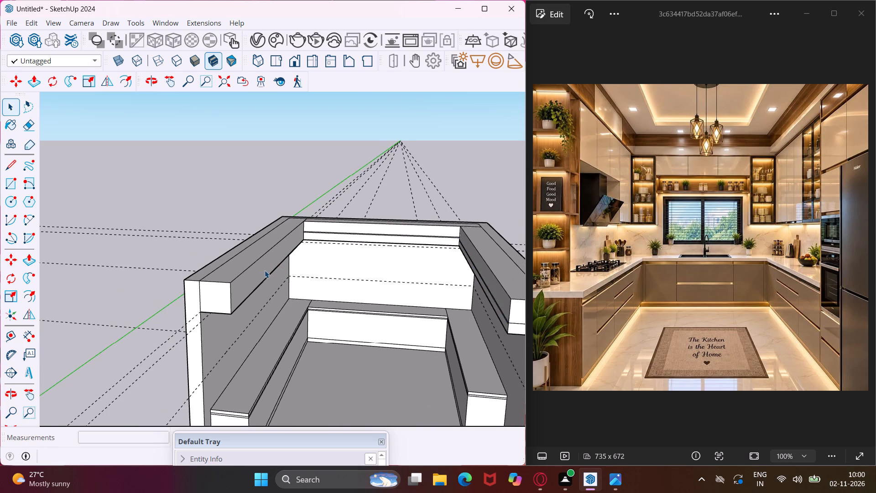
Copy the front vertical edge of the left wall band to its back end with /3, dividing the band into three equal sections.
{"action": "middle_click_drag", "start_coordinate": [265, 270], "coordinate": [184, 295]}
{"action": "scroll", "coordinate": [146, 310], "scroll_direction": "up", "scroll_amount": 4}
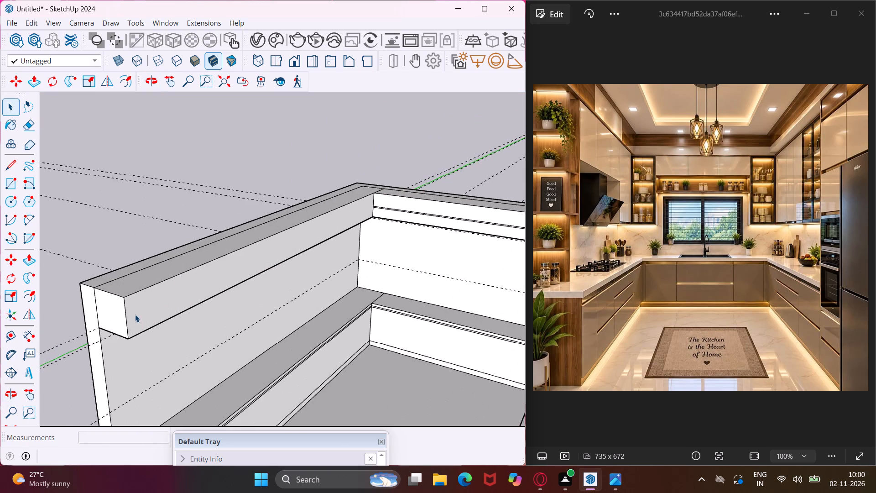
{"action": "scroll", "coordinate": [135, 315], "scroll_direction": "up", "scroll_amount": 4}
{"action": "left_click", "coordinate": [121, 327]}
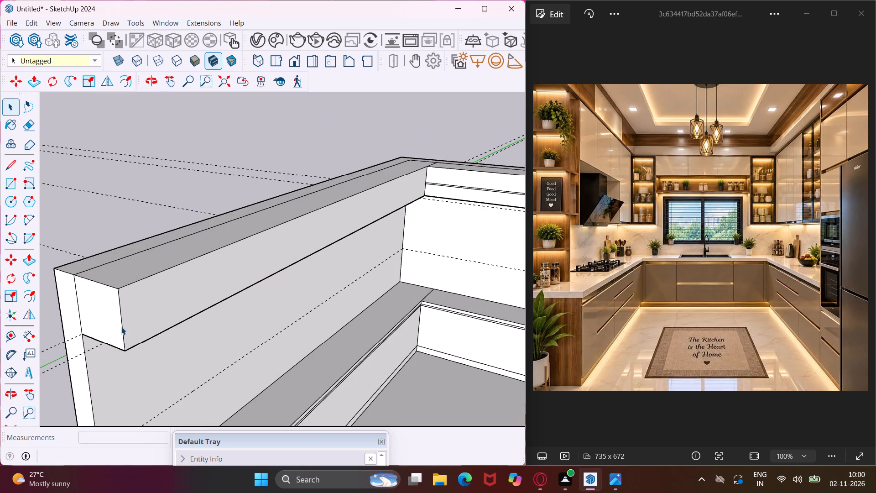
{"action": "key", "text": "m"}
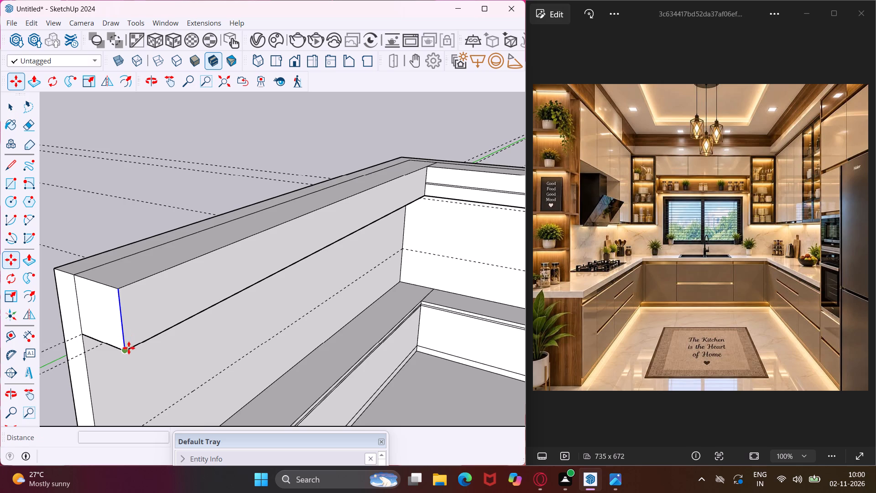
{"action": "left_click", "coordinate": [126, 351]}
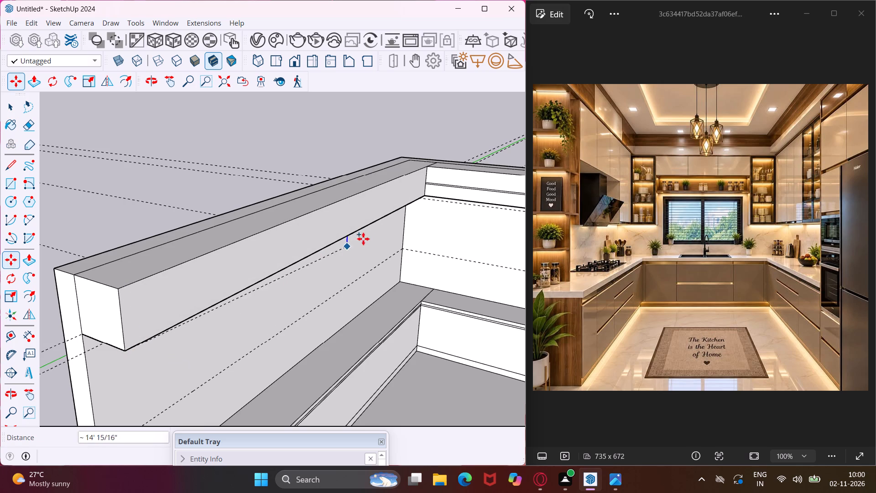
{"action": "left_click", "coordinate": [426, 197]}
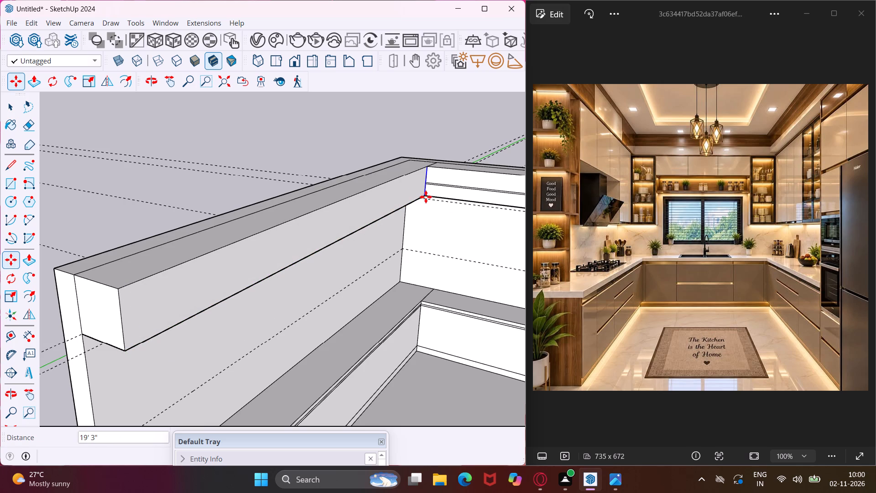
{"action": "key", "text": "slash"}
{"action": "key", "text": "3"}
{"action": "key", "text": "Return"}
{"action": "key", "text": "Escape"}
{"action": "key", "text": "space"}
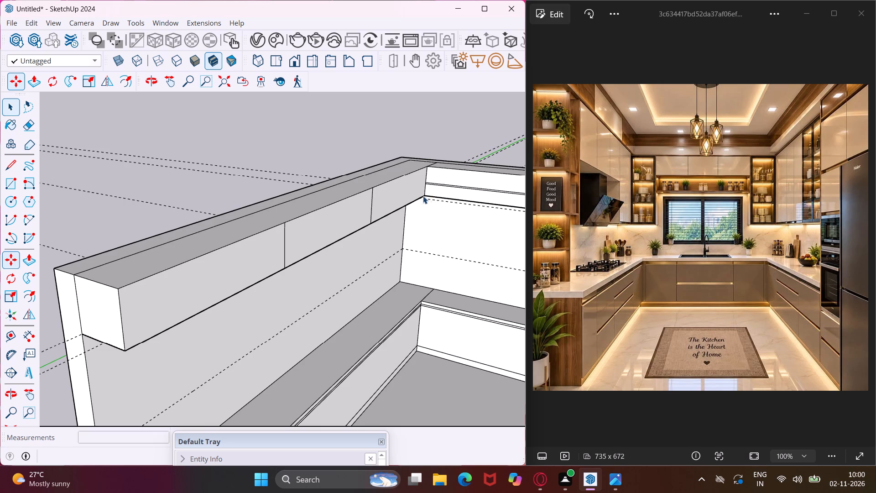
Copy the two vertical dividing edges on the left wall band .75" along the band toward the back wall.
{"action": "scroll", "coordinate": [358, 185], "scroll_direction": "up", "scroll_amount": 8}
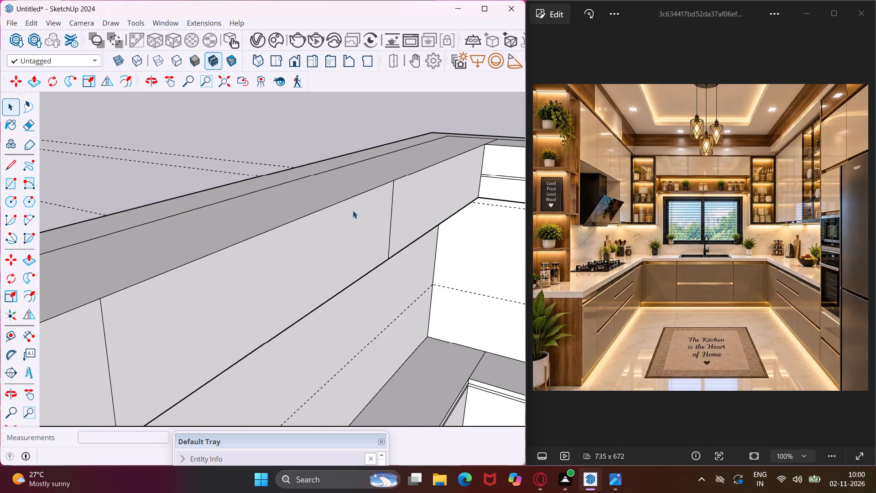
{"action": "scroll", "coordinate": [178, 325], "scroll_direction": "down", "scroll_amount": 1}
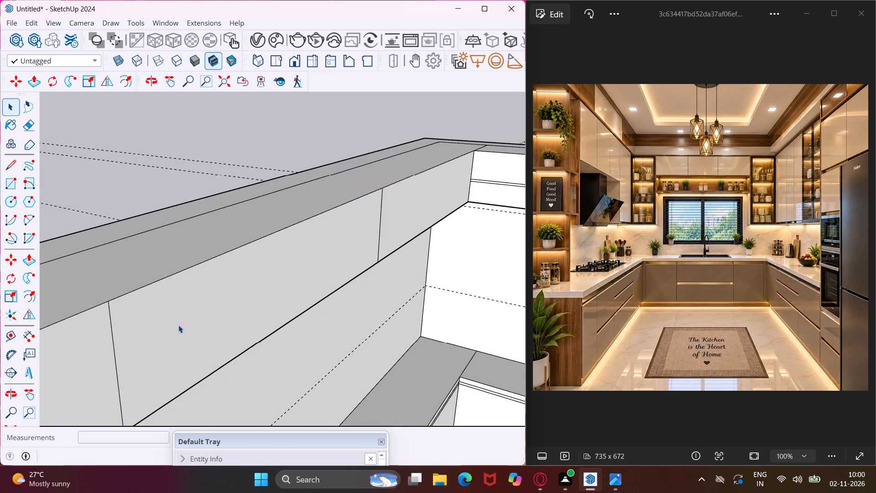
{"action": "scroll", "coordinate": [178, 325], "scroll_direction": "down", "scroll_amount": 1}
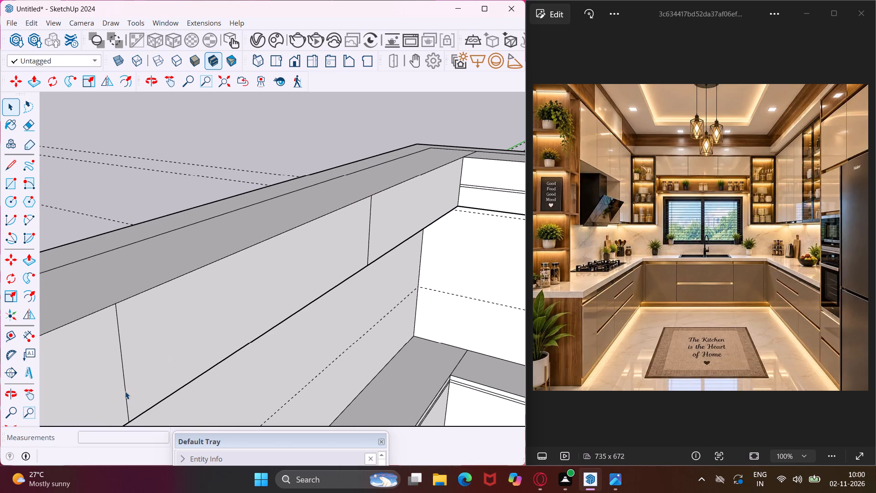
{"action": "left_click", "coordinate": [124, 392]}
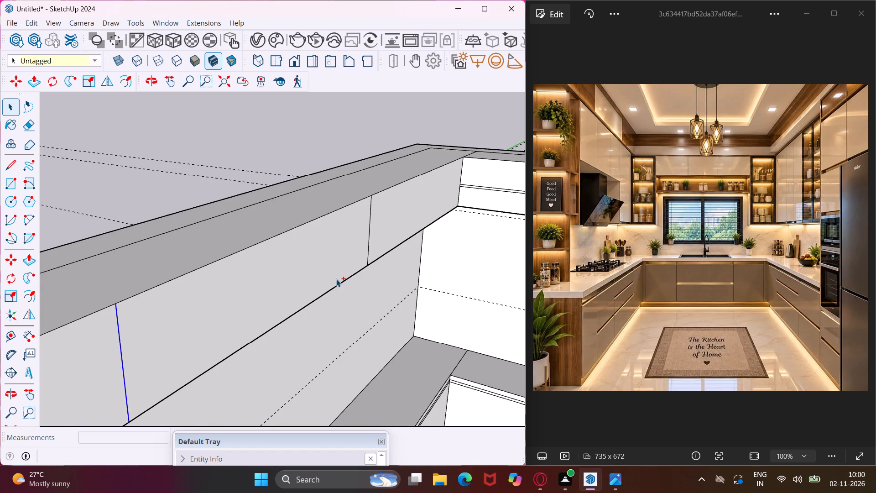
{"action": "left_click", "coordinate": [370, 215], "text": "ctrl"}
{"action": "key", "text": "m"}
{"action": "scroll", "coordinate": [106, 311], "scroll_direction": "up", "scroll_amount": 4}
{"action": "left_click", "coordinate": [120, 300]}
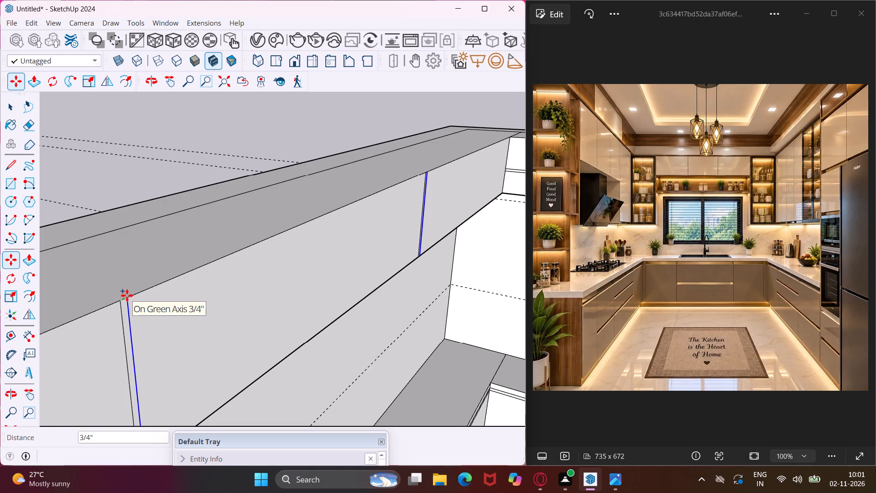
{"action": "key", "text": "period"}
{"action": "type", "text": "75"}
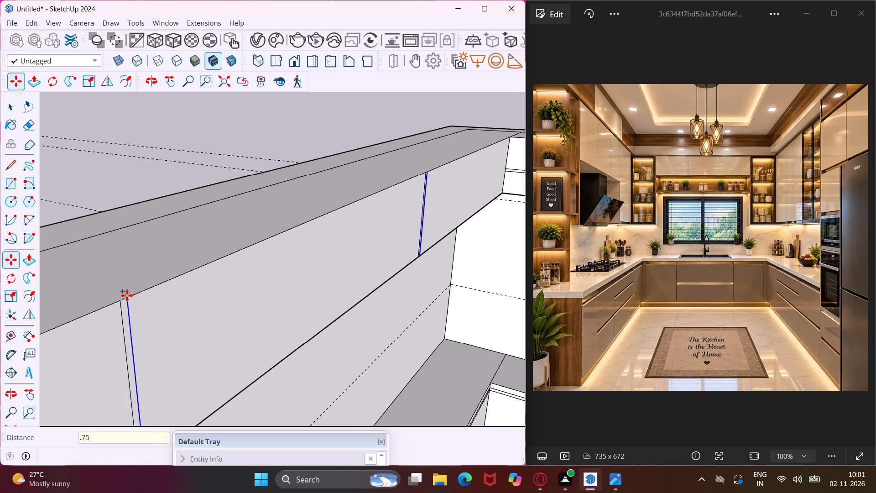
{"action": "key", "text": "shift+quotedbl"}
{"action": "key", "text": "Return"}
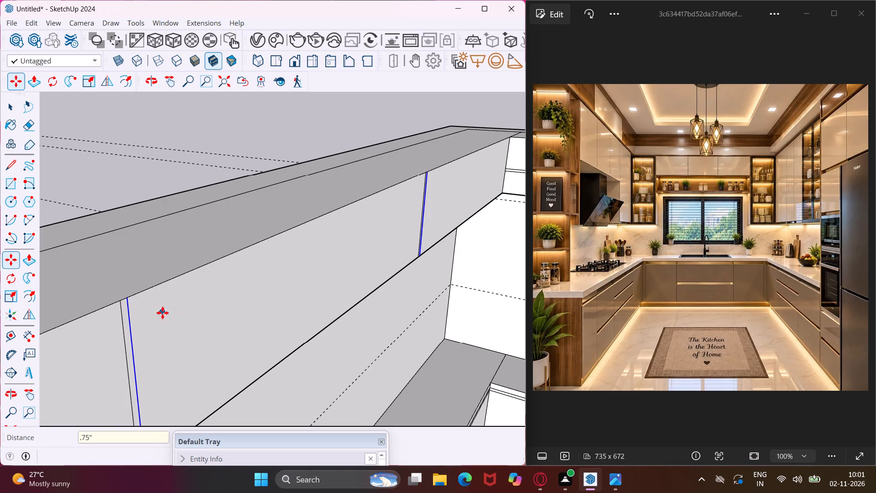
{"action": "scroll", "coordinate": [195, 294], "scroll_direction": "down", "scroll_amount": 17}
{"action": "scroll", "coordinate": [198, 284], "scroll_direction": "down", "scroll_amount": 4}
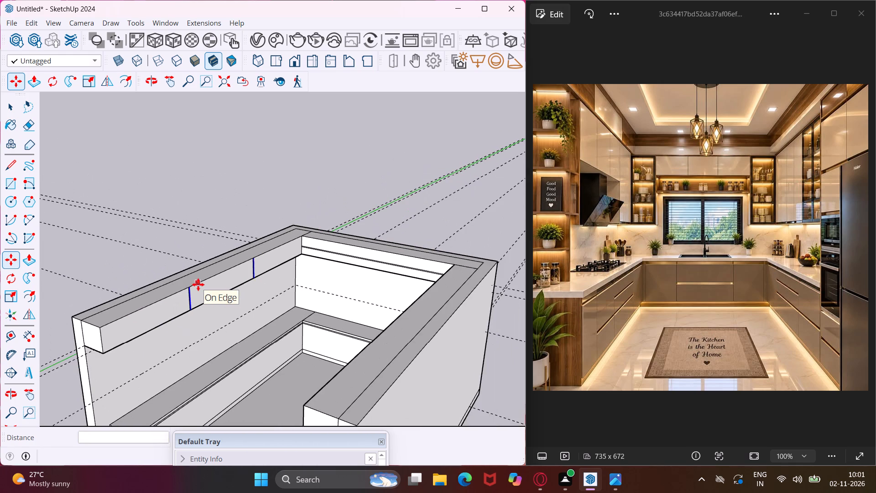
{"action": "key", "text": "Escape"}
{"action": "key", "text": "space"}
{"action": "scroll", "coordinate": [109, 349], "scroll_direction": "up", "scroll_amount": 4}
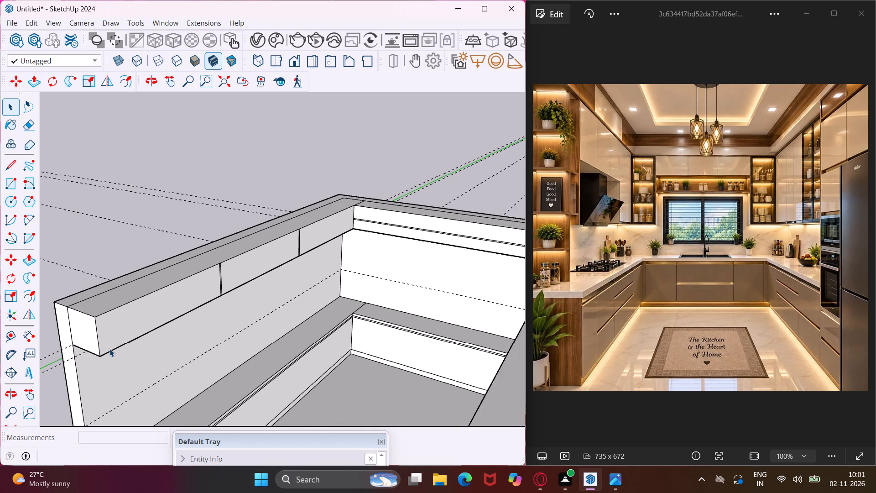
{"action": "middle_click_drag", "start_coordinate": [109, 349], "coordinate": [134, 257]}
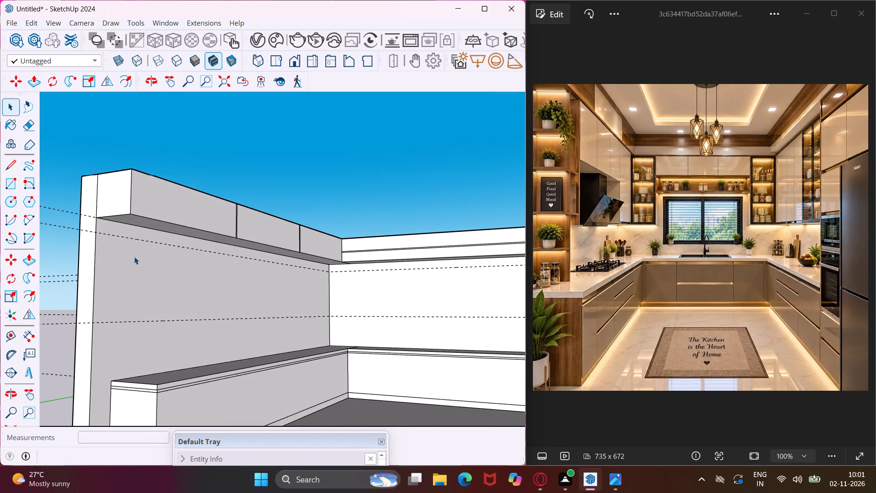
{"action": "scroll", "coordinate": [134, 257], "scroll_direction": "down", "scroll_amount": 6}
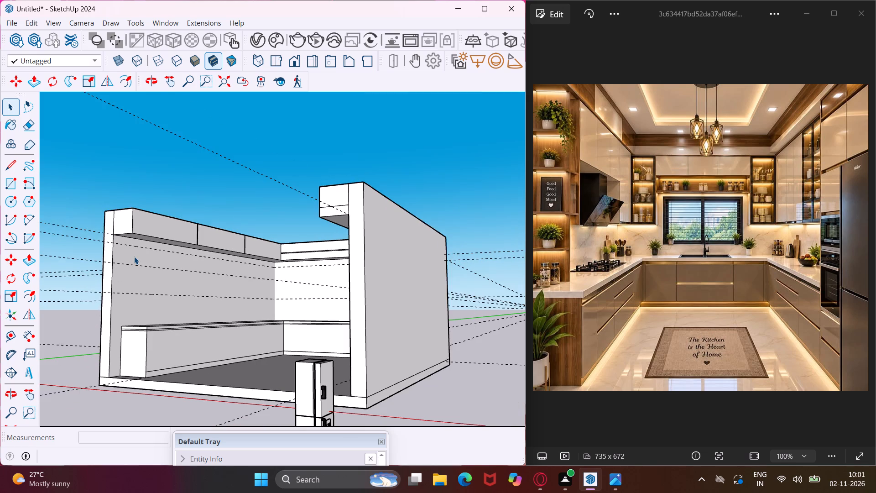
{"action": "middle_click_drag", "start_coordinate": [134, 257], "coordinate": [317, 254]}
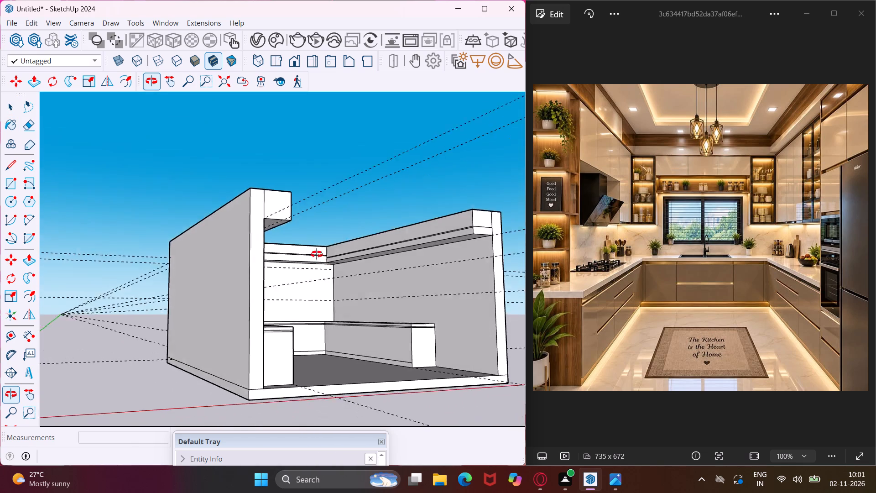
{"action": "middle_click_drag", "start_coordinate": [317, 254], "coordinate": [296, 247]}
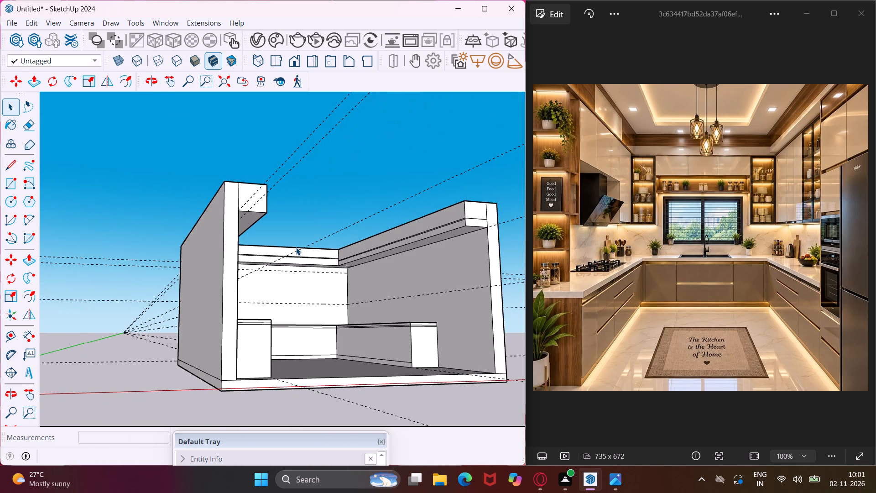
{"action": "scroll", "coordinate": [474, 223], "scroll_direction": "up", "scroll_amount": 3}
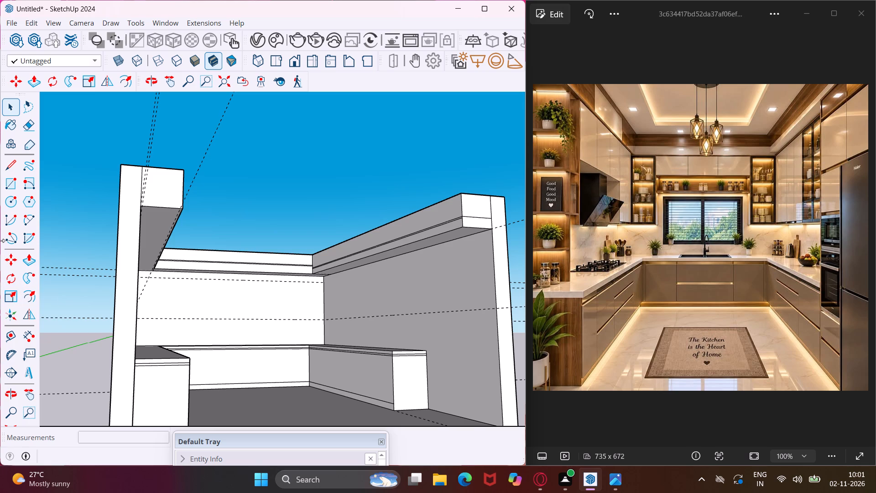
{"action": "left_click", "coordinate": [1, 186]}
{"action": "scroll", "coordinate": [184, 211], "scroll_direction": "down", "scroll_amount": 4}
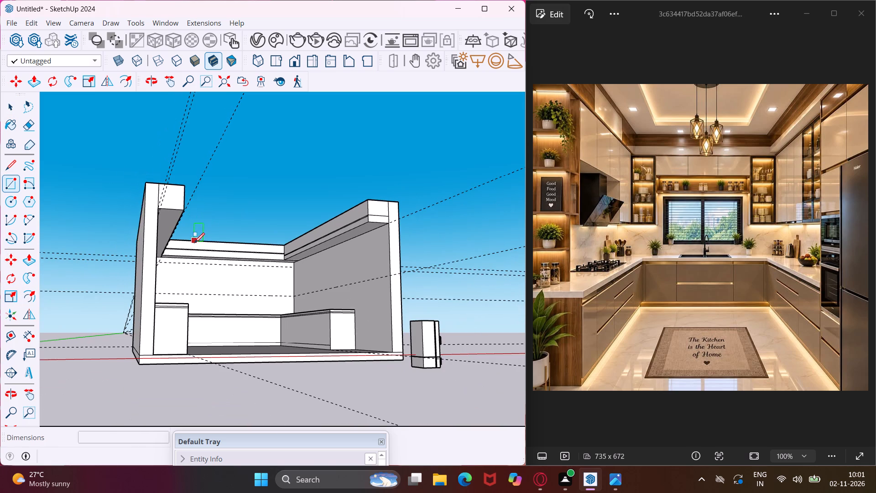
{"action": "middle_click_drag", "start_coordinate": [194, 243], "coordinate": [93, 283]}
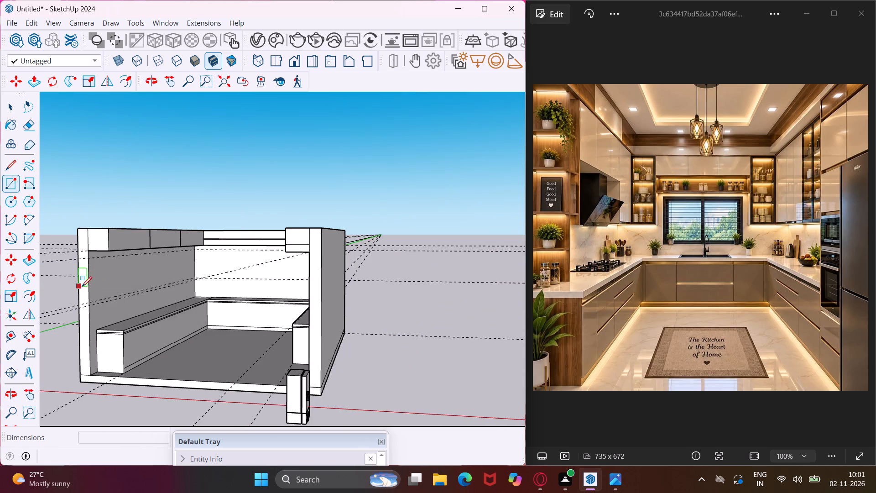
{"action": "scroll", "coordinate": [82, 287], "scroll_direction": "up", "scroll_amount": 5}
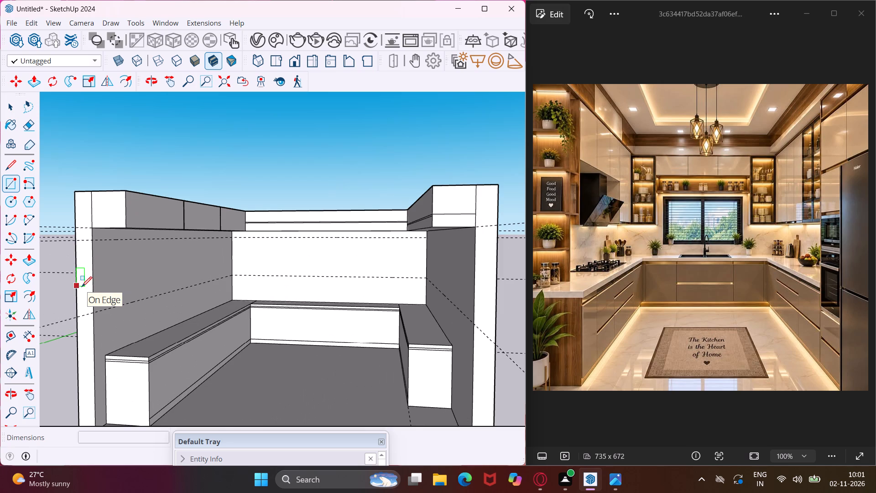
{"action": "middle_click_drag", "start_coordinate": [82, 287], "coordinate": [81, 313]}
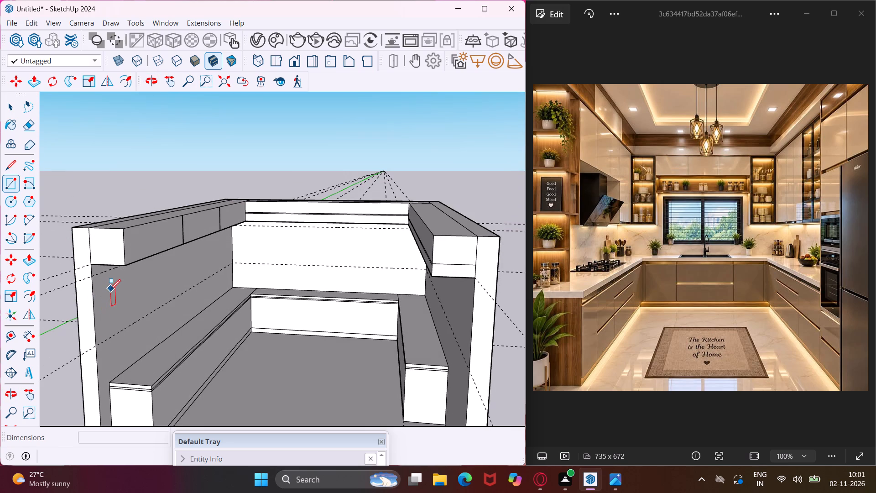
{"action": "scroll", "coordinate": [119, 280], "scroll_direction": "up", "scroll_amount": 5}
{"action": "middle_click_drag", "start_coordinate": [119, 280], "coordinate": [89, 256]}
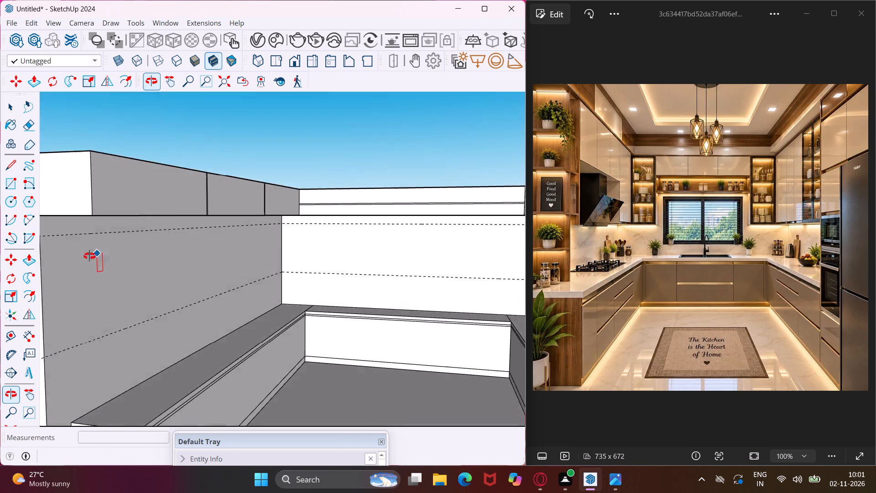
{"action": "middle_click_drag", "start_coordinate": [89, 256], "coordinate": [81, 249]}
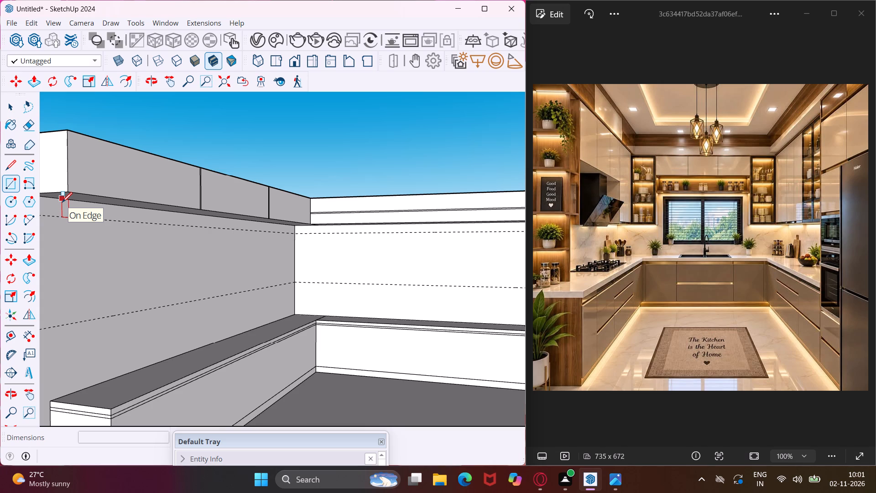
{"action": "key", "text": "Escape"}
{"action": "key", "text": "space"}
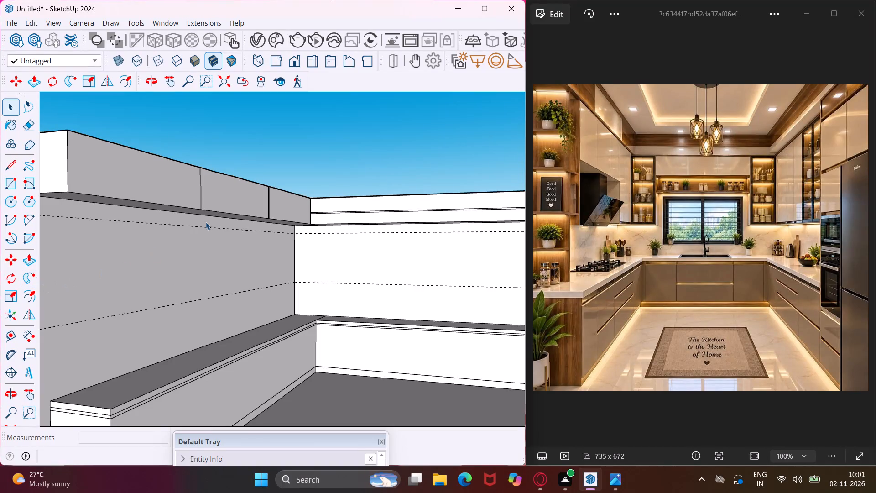
Delete the upper guide lines just below the bands on the left wall and the back wall.
{"action": "left_click", "coordinate": [182, 226]}
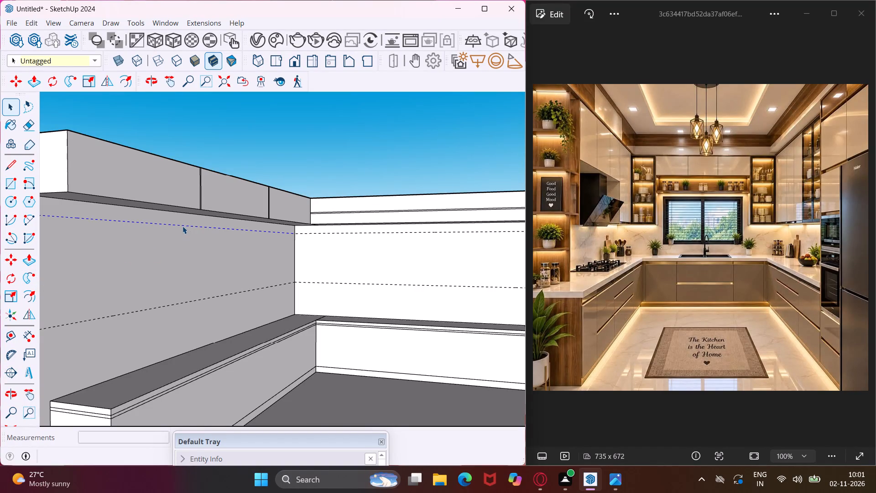
{"action": "key", "text": "Delete"}
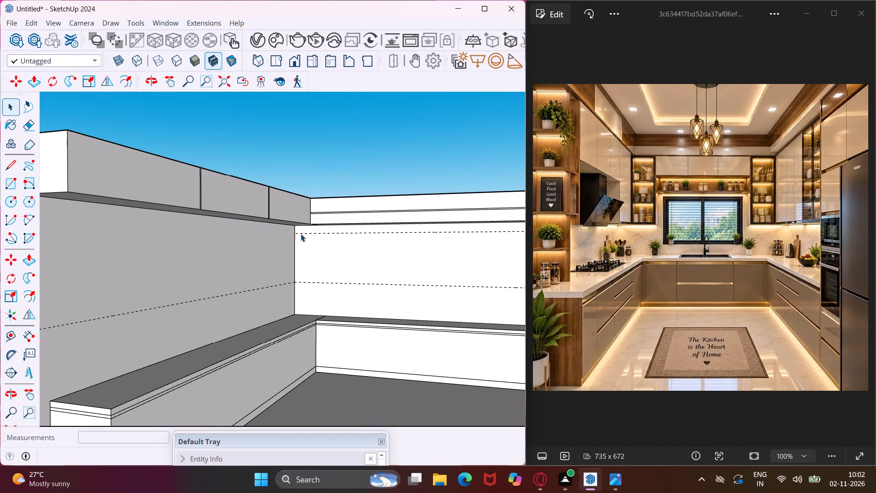
{"action": "left_click", "coordinate": [301, 234]}
{"action": "key", "text": "Delete"}
Place a guide line on the left wall about 1' 7 3/4" above the existing horizontal guide.
{"action": "scroll", "coordinate": [285, 216], "scroll_direction": "down", "scroll_amount": 6}
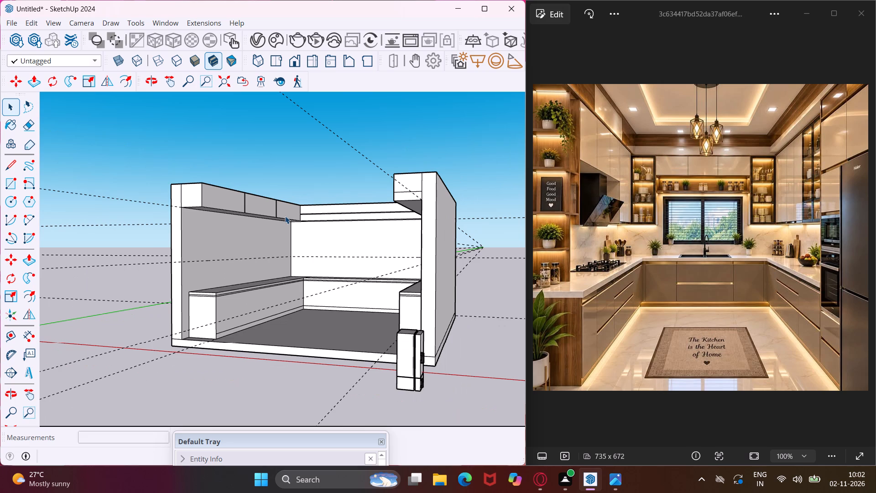
{"action": "scroll", "coordinate": [233, 217], "scroll_direction": "up", "scroll_amount": 4}
{"action": "middle_click_drag", "start_coordinate": [233, 217], "coordinate": [254, 252]}
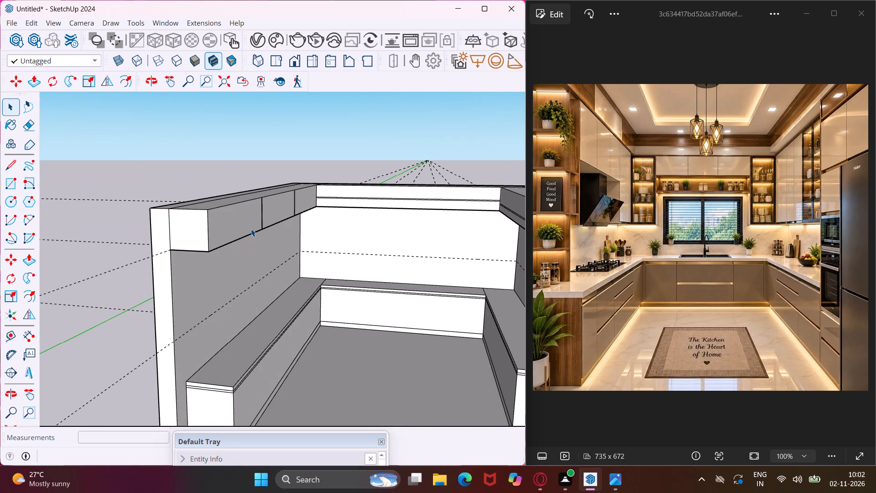
{"action": "left_click", "coordinate": [10, 335]}
{"action": "middle_click_drag", "start_coordinate": [175, 331], "coordinate": [146, 309]}
{"action": "scroll", "coordinate": [148, 310], "scroll_direction": "up", "scroll_amount": 1}
{"action": "scroll", "coordinate": [200, 278], "scroll_direction": "up", "scroll_amount": 6}
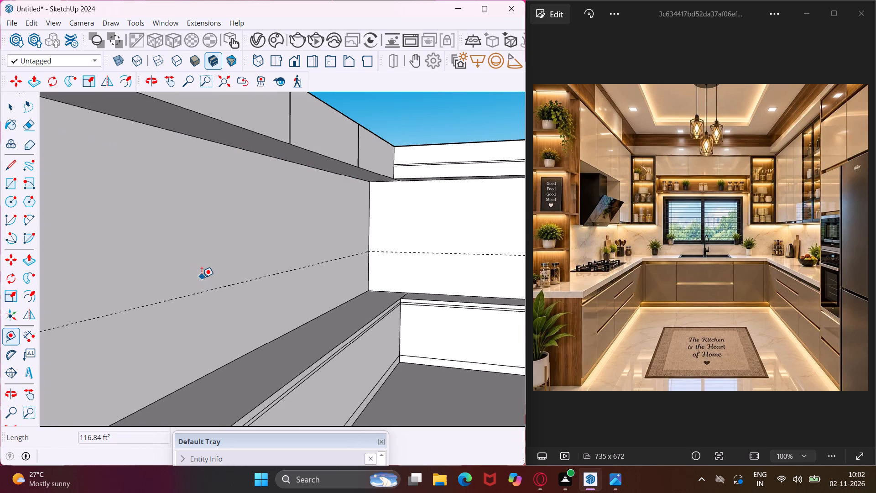
{"action": "left_click", "coordinate": [203, 290]}
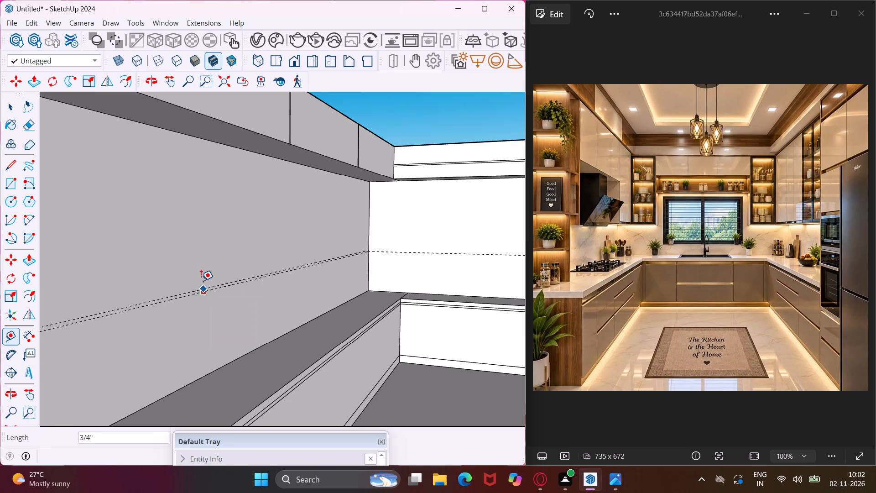
{"action": "left_click", "coordinate": [191, 221]}
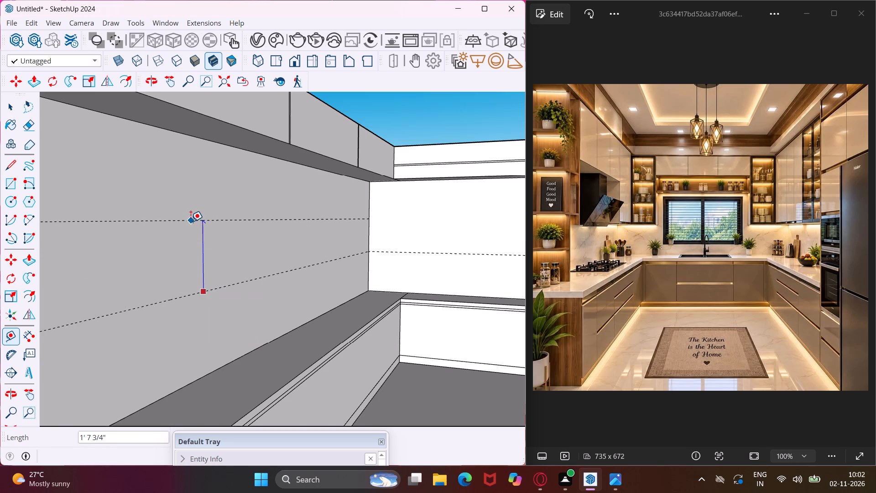
Place a matching guide line on the back wall 1' 7 3/4" above its existing guide, level with the left wall's new guide.
{"action": "scroll", "coordinate": [191, 221], "scroll_direction": "down", "scroll_amount": 4}
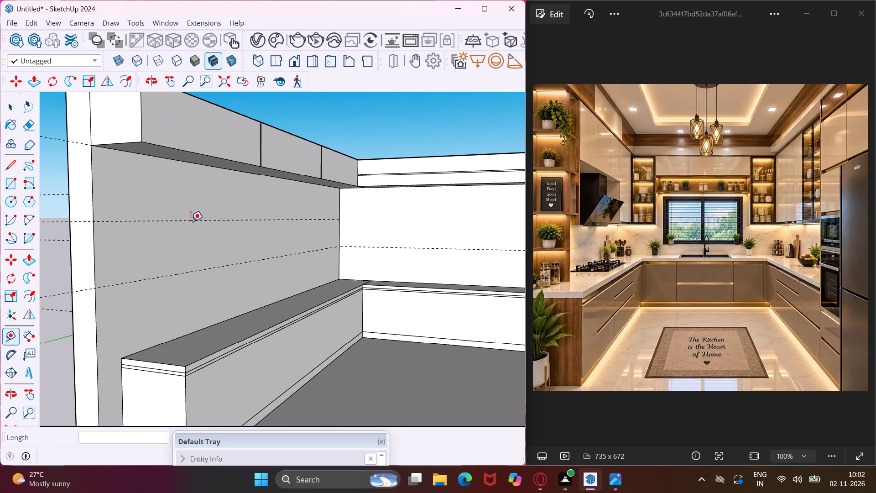
{"action": "scroll", "coordinate": [356, 234], "scroll_direction": "up", "scroll_amount": 8}
{"action": "left_click", "coordinate": [349, 267]}
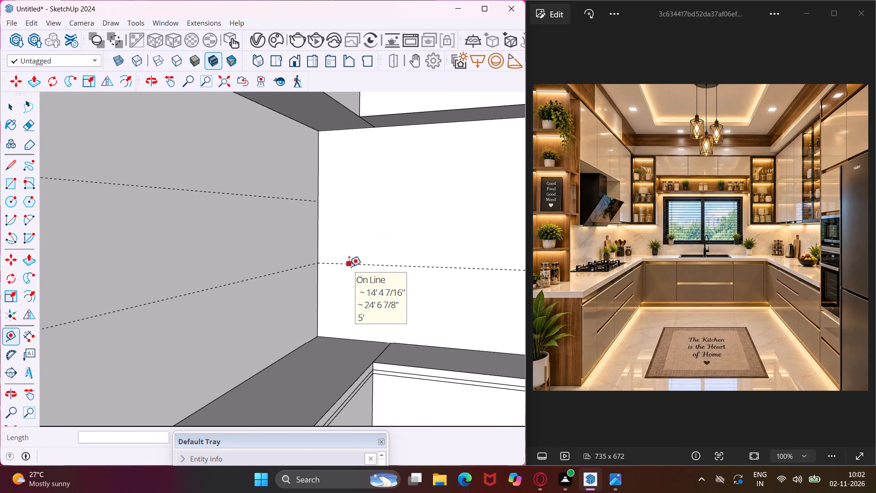
{"action": "left_click", "coordinate": [322, 202]}
{"action": "scroll", "coordinate": [326, 243], "scroll_direction": "down", "scroll_amount": 5}
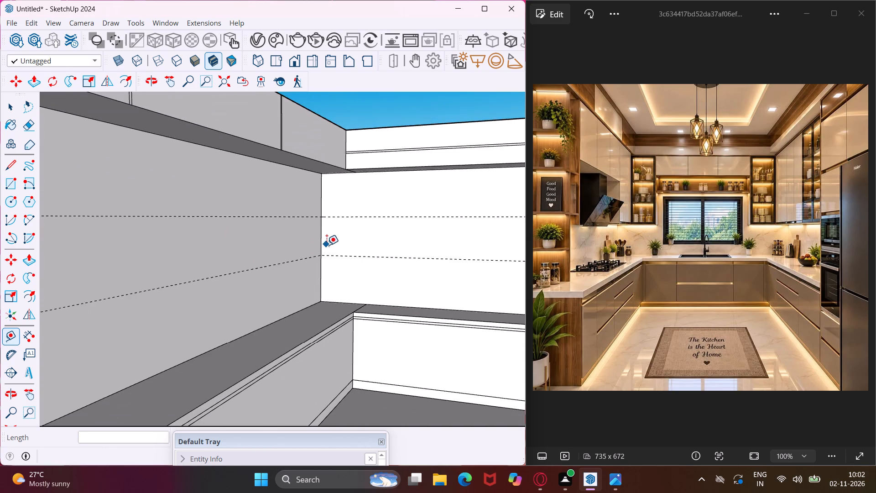
{"action": "scroll", "coordinate": [327, 246], "scroll_direction": "down", "scroll_amount": 7}
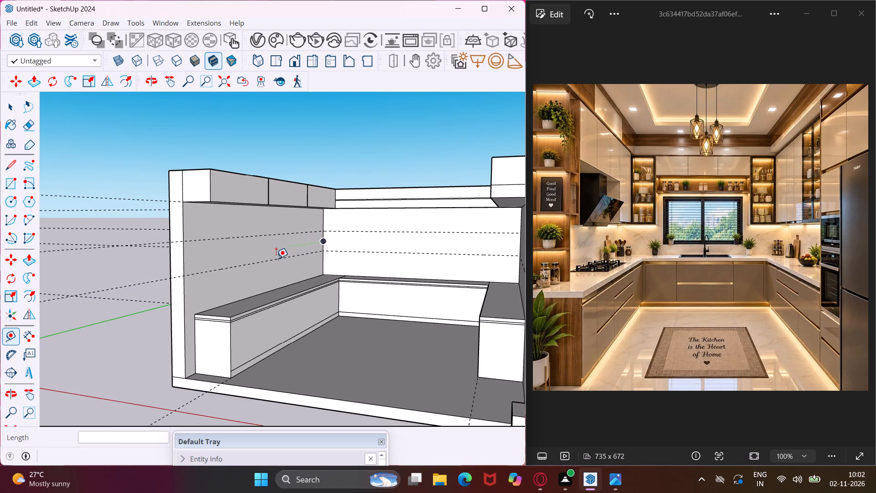
{"action": "key", "text": "Escape"}
{"action": "key", "text": "space"}
Draw a rectangle about 18' 11 1/8" by 1' 10 1/4" on the left wall, from the band's underside to the upper guide and back corner.
{"action": "left_click", "coordinate": [5, 191]}
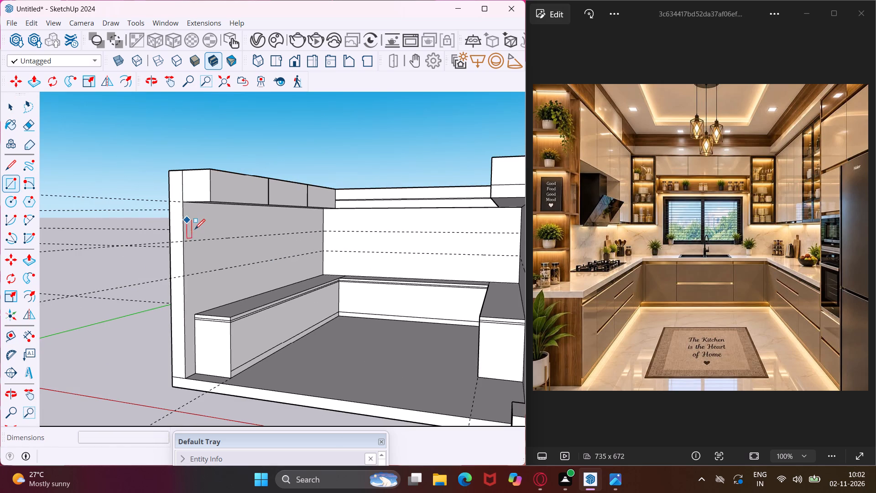
{"action": "scroll", "coordinate": [195, 230], "scroll_direction": "up", "scroll_amount": 5}
{"action": "middle_click_drag", "start_coordinate": [177, 226], "coordinate": [148, 218]}
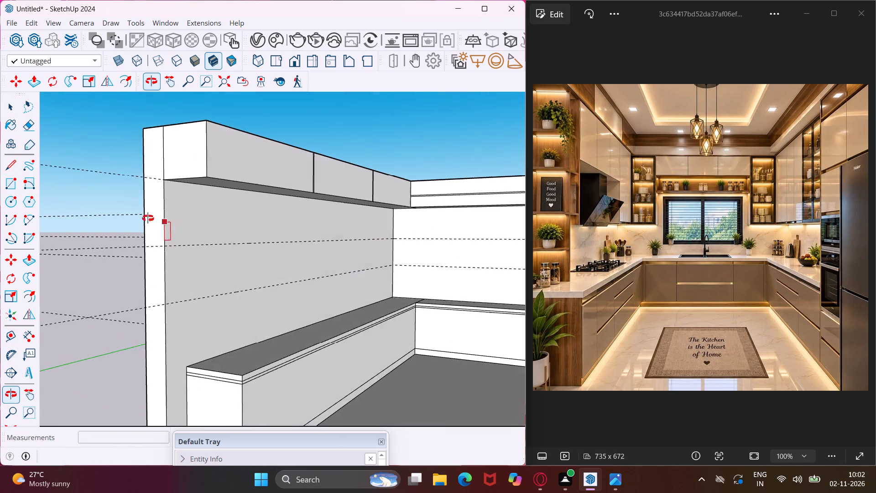
{"action": "middle_click_drag", "start_coordinate": [148, 218], "coordinate": [95, 216]}
{"action": "scroll", "coordinate": [180, 223], "scroll_direction": "up", "scroll_amount": 3}
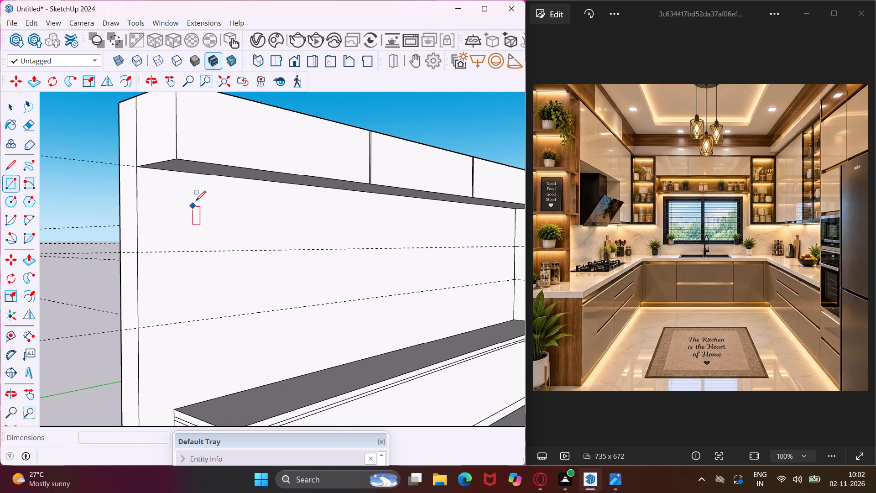
{"action": "left_click", "coordinate": [205, 177]}
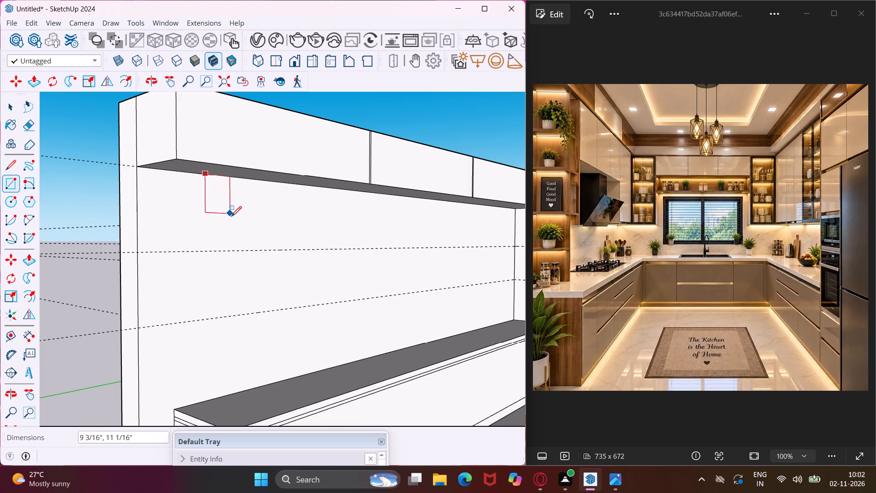
{"action": "scroll", "coordinate": [240, 226], "scroll_direction": "down", "scroll_amount": 3}
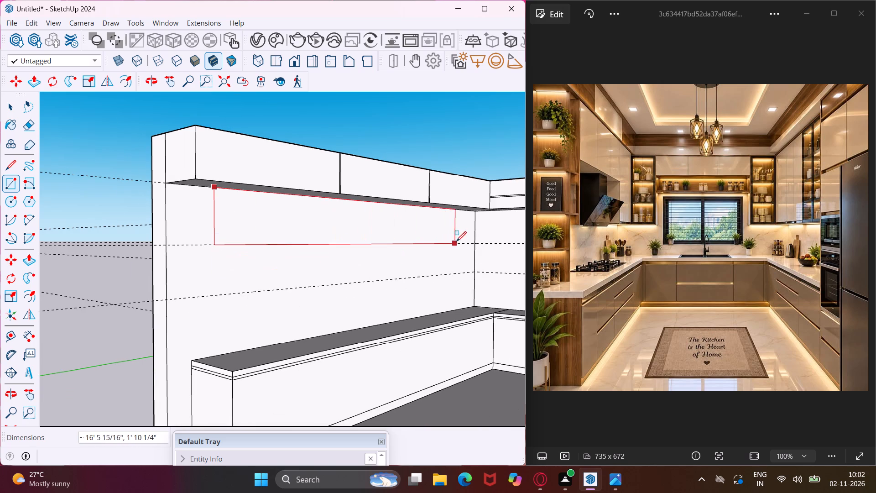
{"action": "left_click", "coordinate": [473, 242]}
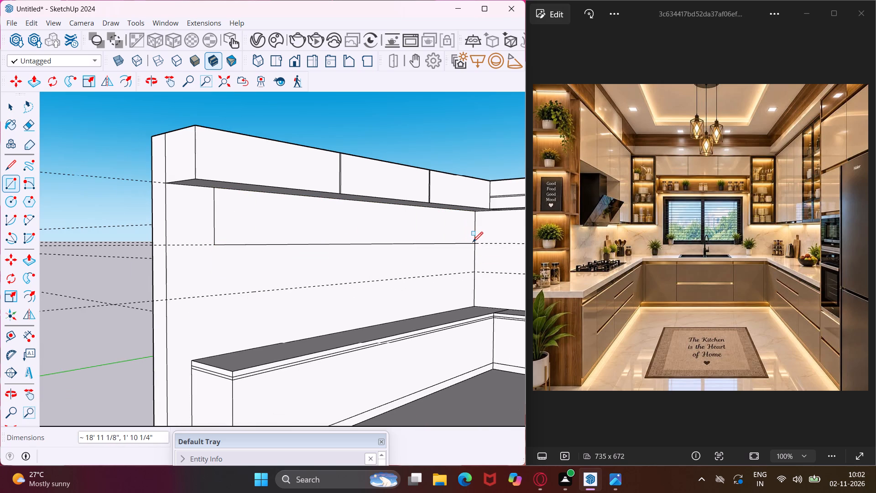
{"action": "key", "text": "Escape"}
{"action": "key", "text": "space"}
Push/Pull the new rectangle below the left wall band outward 1' 4".
{"action": "scroll", "coordinate": [277, 214], "scroll_direction": "up", "scroll_amount": 5}
{"action": "middle_click_drag", "start_coordinate": [277, 214], "coordinate": [343, 236]}
{"action": "left_click", "coordinate": [247, 249]}
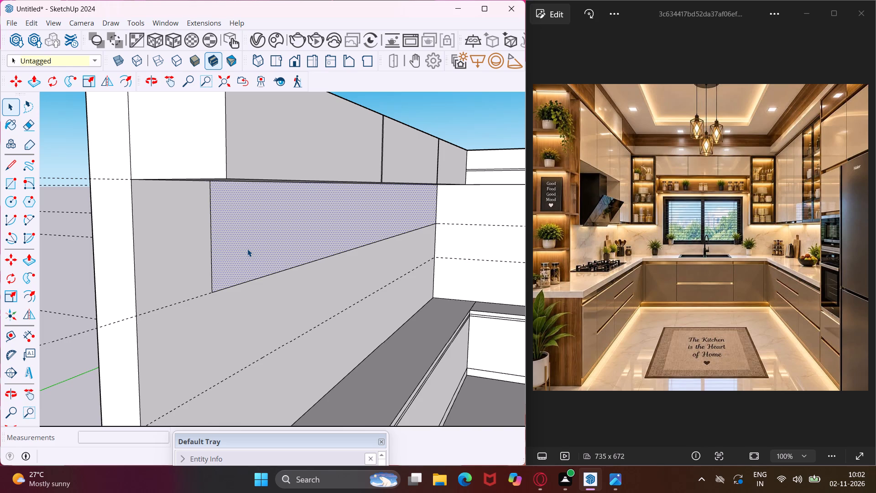
{"action": "key", "text": "p"}
{"action": "left_click", "coordinate": [247, 249]}
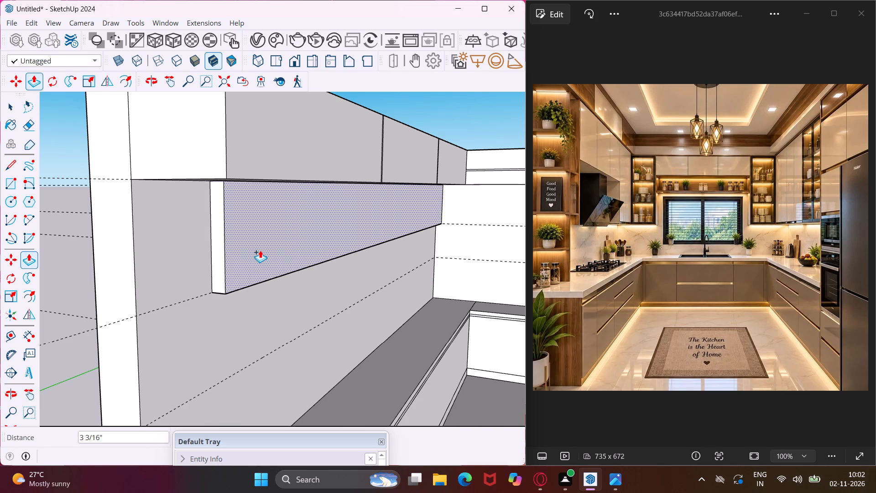
{"action": "type", "text": "1'"}
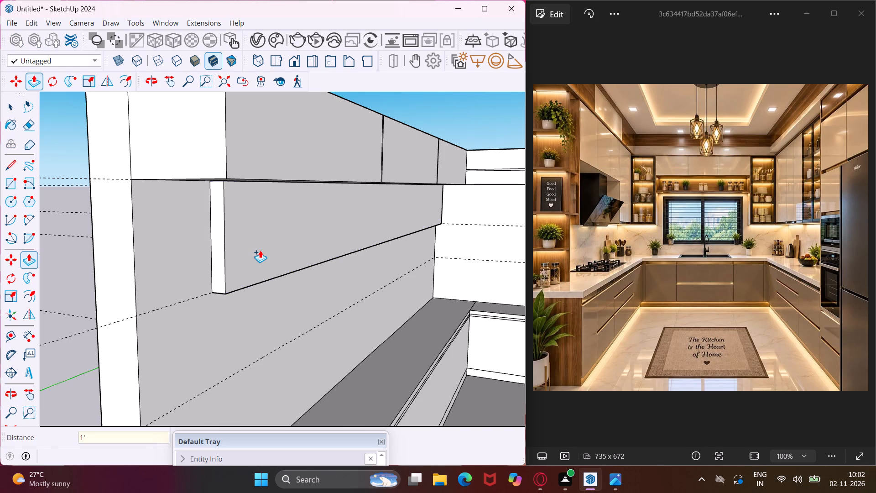
{"action": "key", "text": "4"}
{"action": "key", "text": "shift+quotedbl"}
{"action": "key", "text": "Return"}
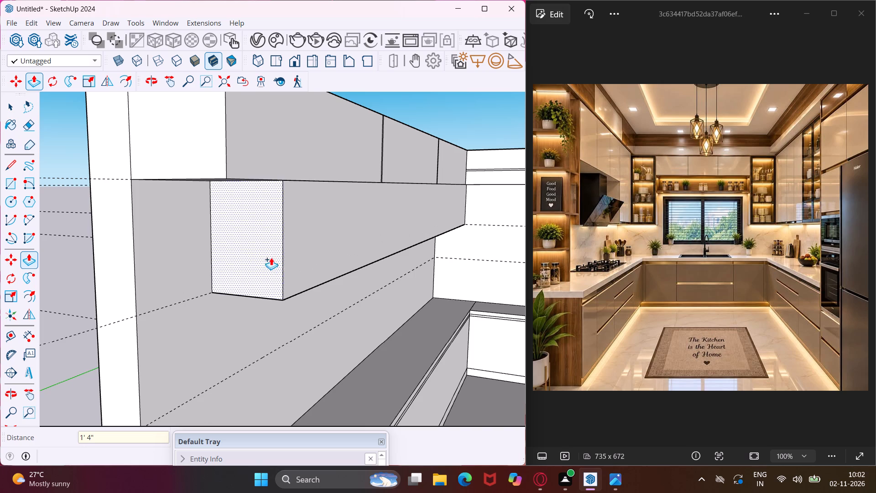
Examine the extruded cabinet block from below and inside the kitchen, checking its fit with the band above and the back corner.
{"action": "middle_click_drag", "start_coordinate": [301, 278], "coordinate": [216, 196]}
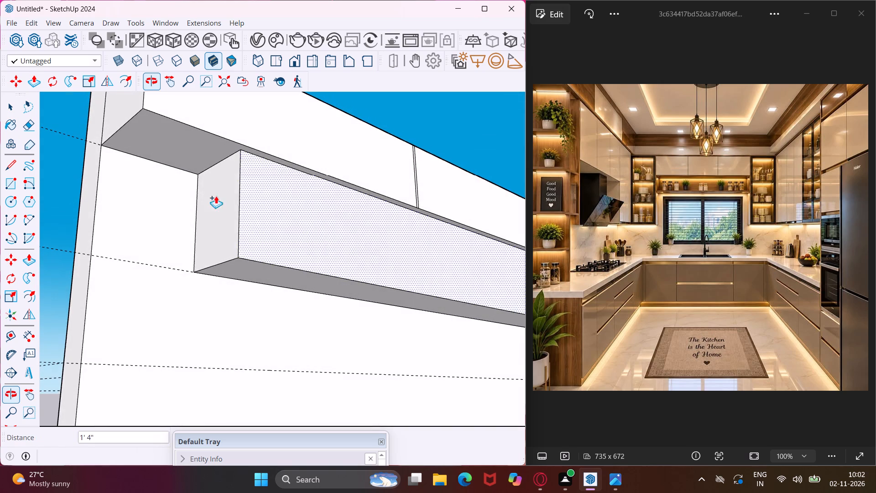
{"action": "scroll", "coordinate": [199, 184], "scroll_direction": "down", "scroll_amount": 10}
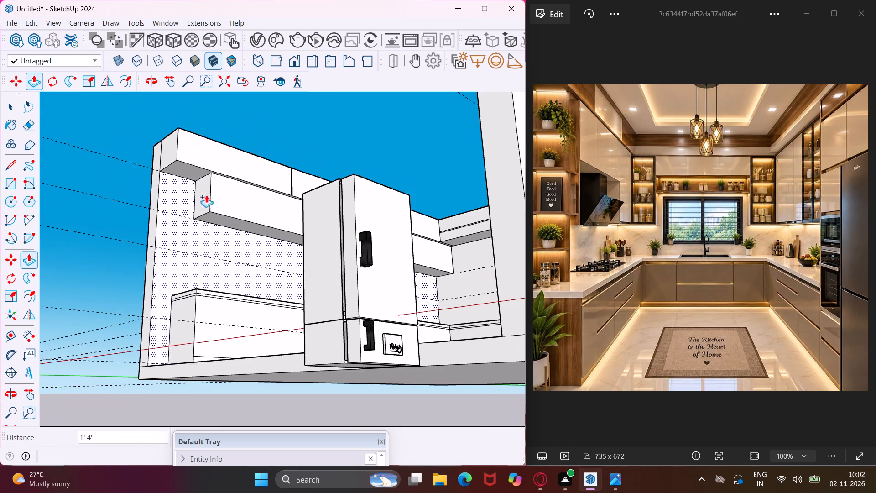
{"action": "middle_click_drag", "start_coordinate": [239, 207], "coordinate": [339, 270]}
{"action": "scroll", "coordinate": [328, 235], "scroll_direction": "down", "scroll_amount": 2}
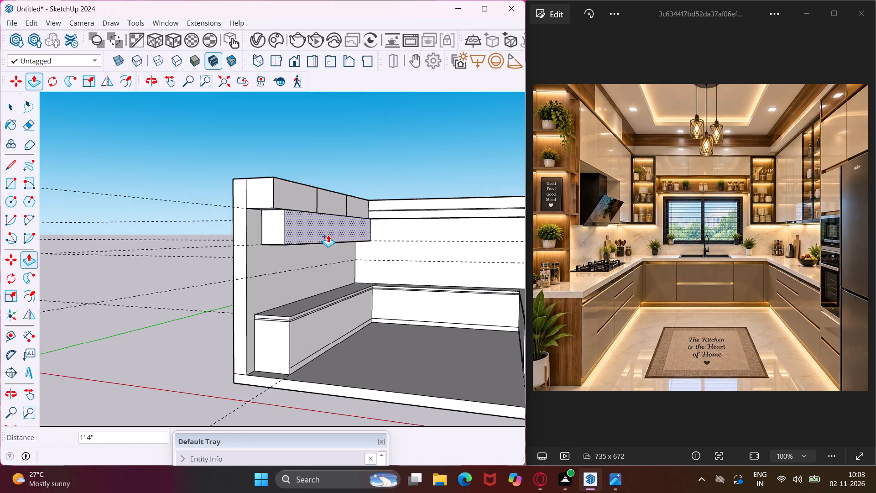
{"action": "scroll", "coordinate": [328, 235], "scroll_direction": "down", "scroll_amount": 4}
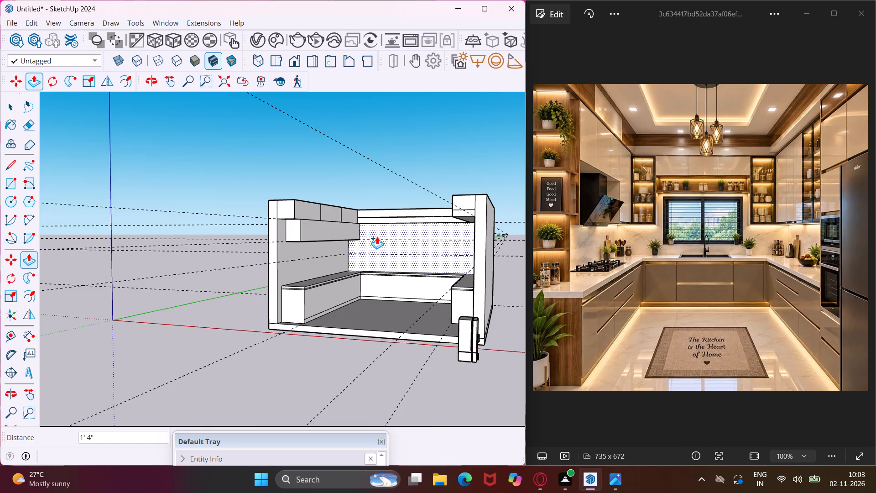
{"action": "scroll", "coordinate": [377, 236], "scroll_direction": "up", "scroll_amount": 19}
{"action": "scroll", "coordinate": [350, 236], "scroll_direction": "down", "scroll_amount": 2}
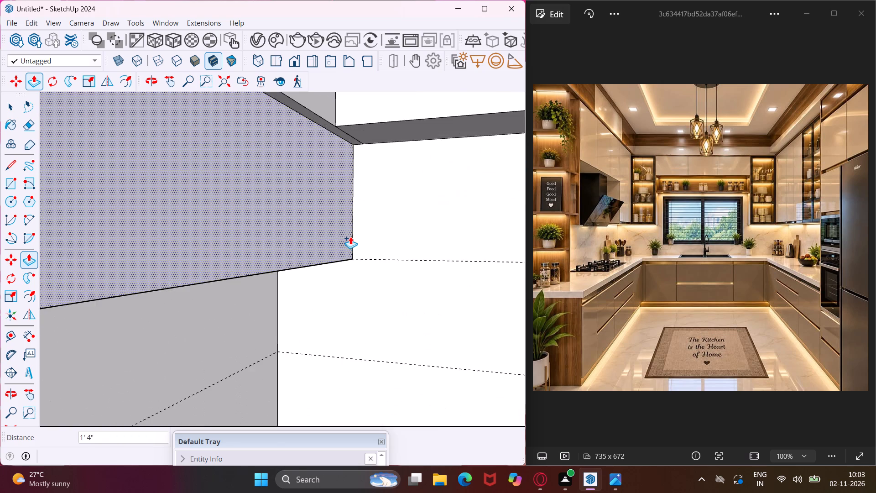
{"action": "scroll", "coordinate": [350, 236], "scroll_direction": "down", "scroll_amount": 9}
{"action": "key", "text": "Escape"}
{"action": "key", "text": "space"}
Copy the front vertical edge of the lower left cabinet block to its back end with /5, dividing the face into five equal sections.
{"action": "middle_click_drag", "start_coordinate": [288, 271], "coordinate": [288, 267]}
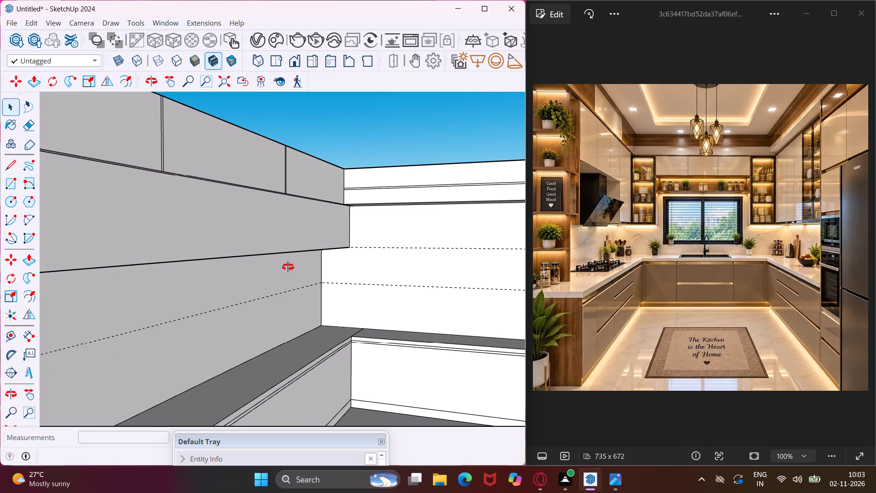
{"action": "middle_click_drag", "start_coordinate": [288, 267], "coordinate": [313, 275]}
{"action": "scroll", "coordinate": [323, 262], "scroll_direction": "down", "scroll_amount": 1}
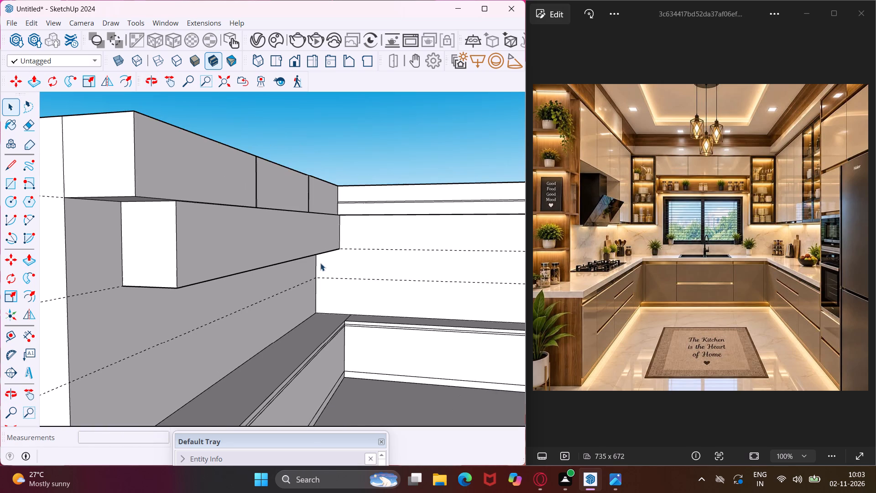
{"action": "scroll", "coordinate": [320, 263], "scroll_direction": "down", "scroll_amount": 1}
{"action": "scroll", "coordinate": [163, 262], "scroll_direction": "up", "scroll_amount": 2}
{"action": "left_click", "coordinate": [180, 259]}
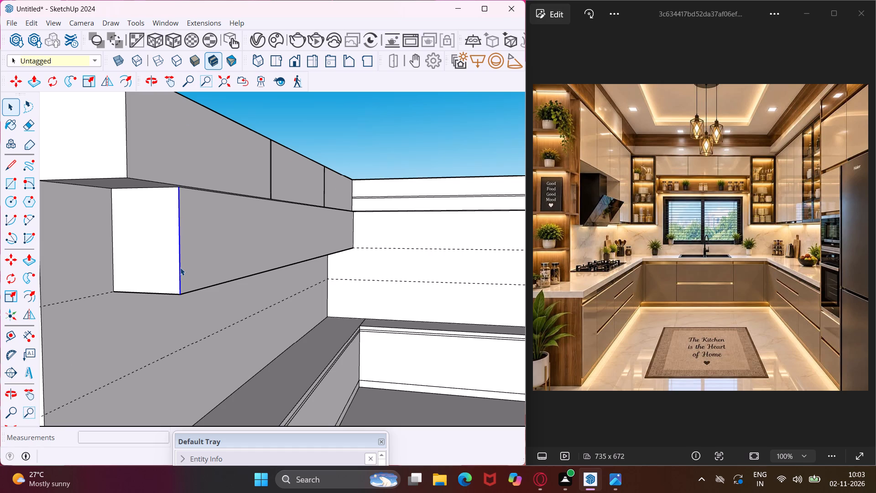
{"action": "key", "text": "m"}
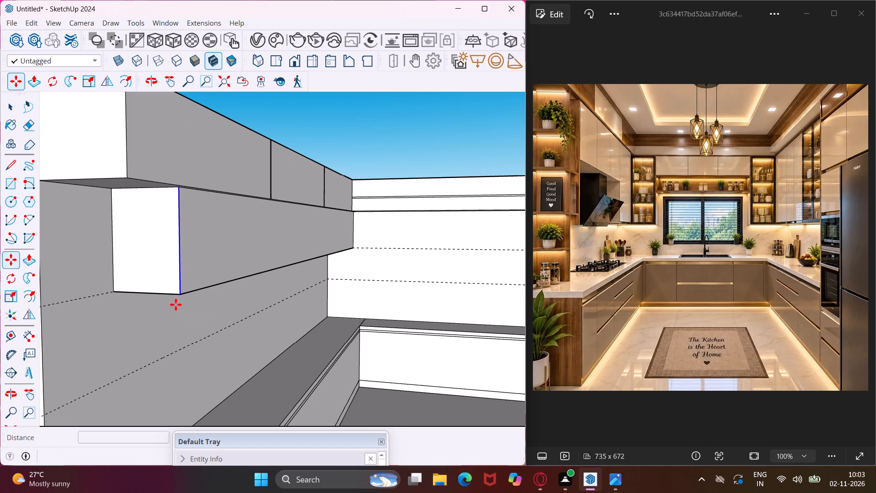
{"action": "left_click", "coordinate": [178, 295]}
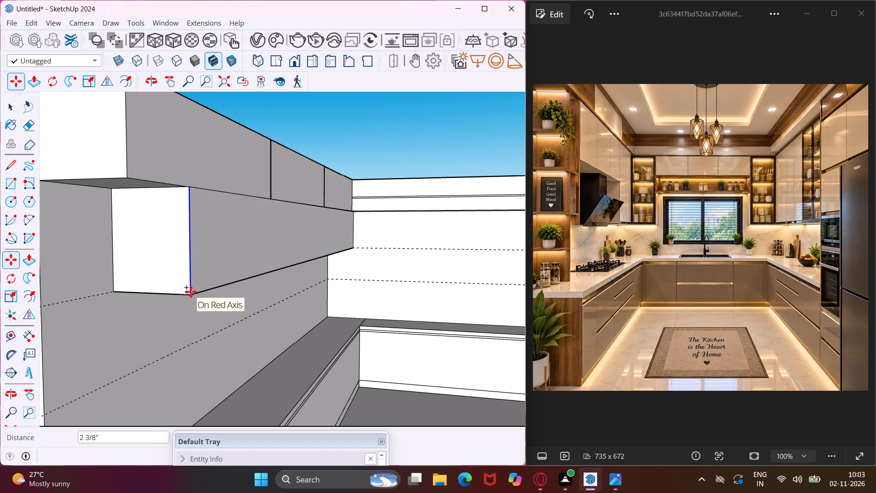
{"action": "left_click", "coordinate": [356, 250]}
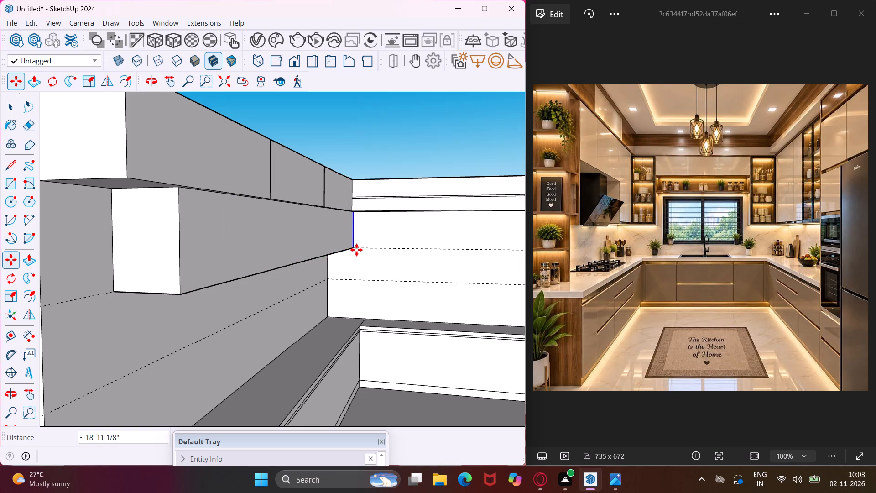
{"action": "key", "text": "slash"}
{"action": "key", "text": "5"}
{"action": "key", "text": "Return"}
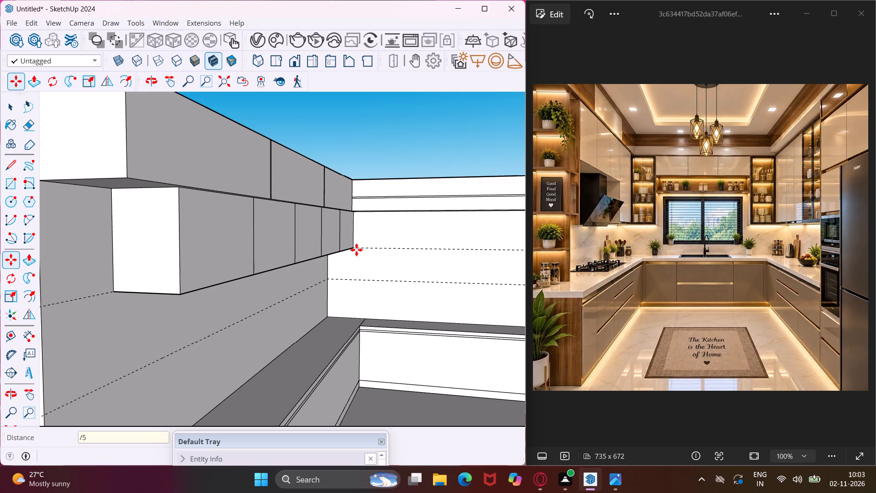
{"action": "middle_click_drag", "start_coordinate": [356, 250], "coordinate": [300, 189]}
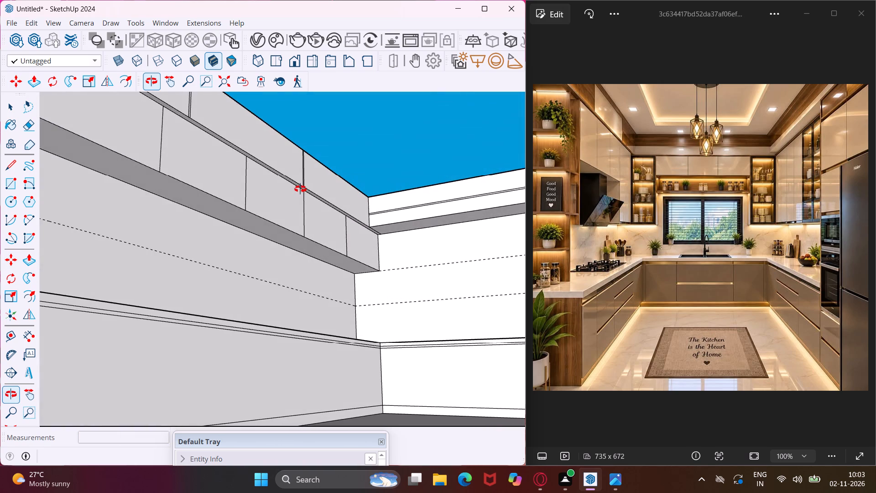
{"action": "middle_click_drag", "start_coordinate": [300, 189], "coordinate": [322, 214]}
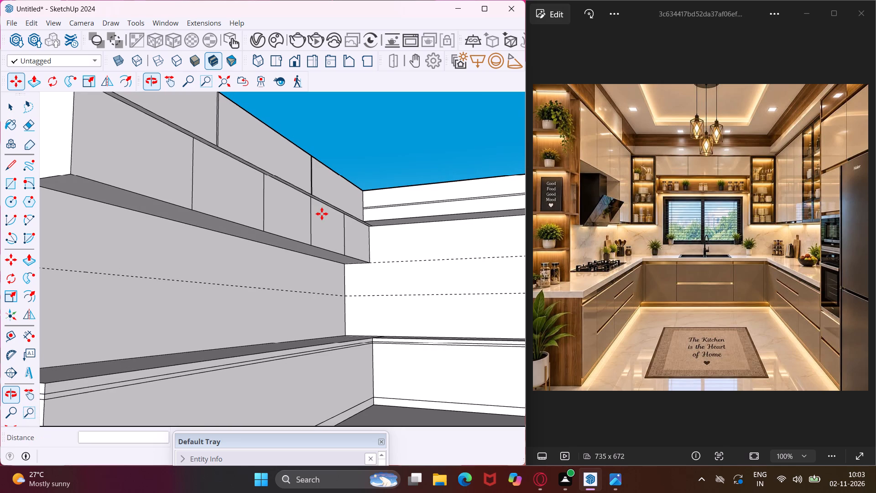
Undo the five-section division of the lower left cabinet block's front face.
{"action": "scroll", "coordinate": [322, 214], "scroll_direction": "down", "scroll_amount": 2}
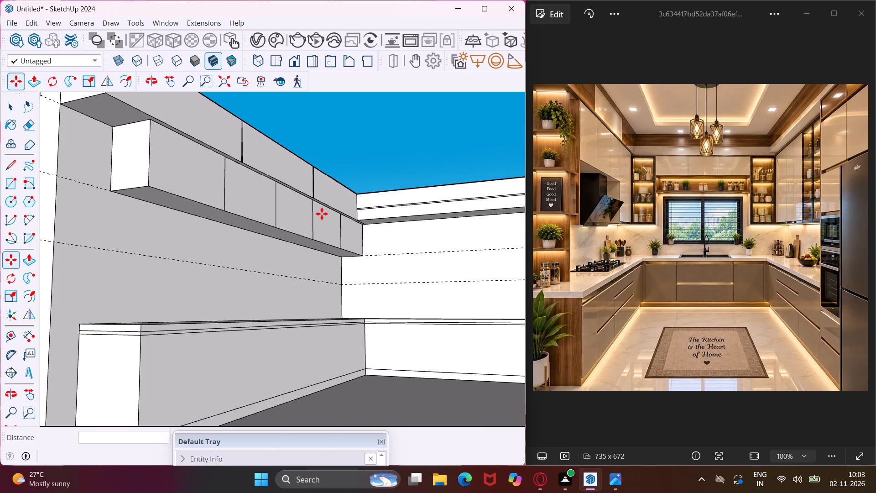
{"action": "key", "text": "ctrl+z"}
{"action": "key", "text": "Escape"}
{"action": "key", "text": "space"}
Copy the lower left cabinet block's vertical edge at the back corner 1'4" along its front face.
{"action": "scroll", "coordinate": [367, 245], "scroll_direction": "up", "scroll_amount": 8}
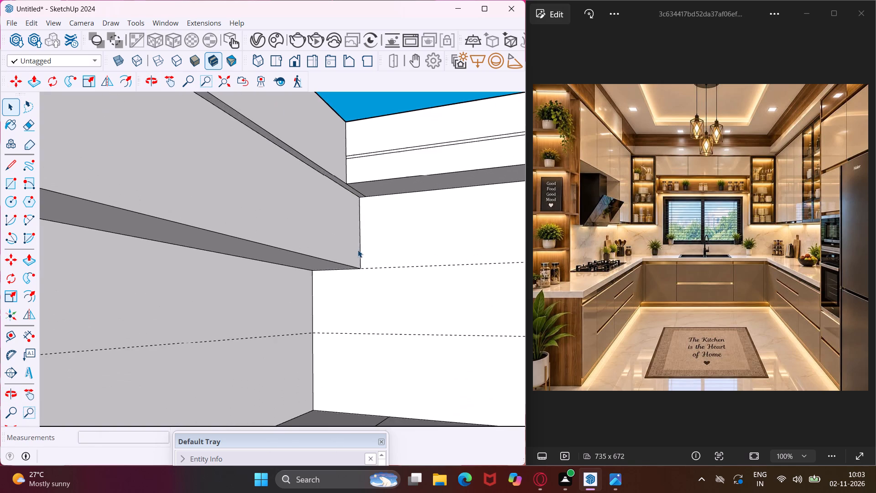
{"action": "middle_click_drag", "start_coordinate": [358, 250], "coordinate": [349, 273]}
{"action": "scroll", "coordinate": [359, 267], "scroll_direction": "up", "scroll_amount": 5}
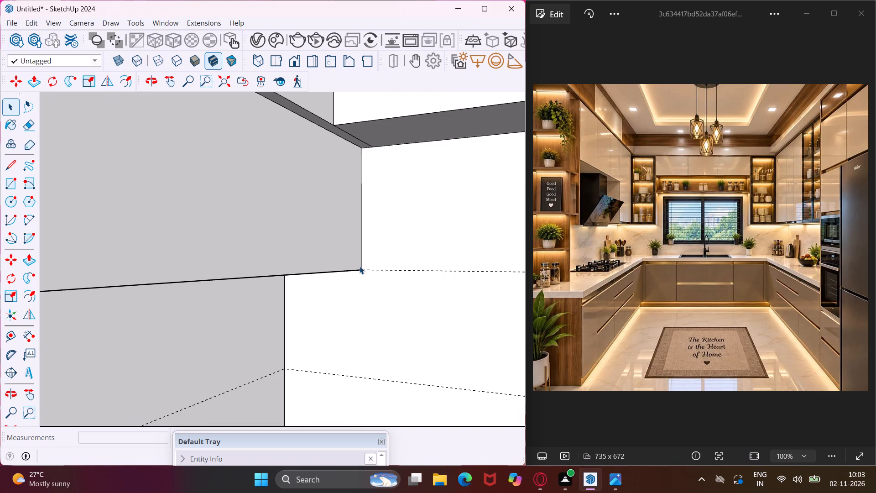
{"action": "left_click", "coordinate": [363, 261]}
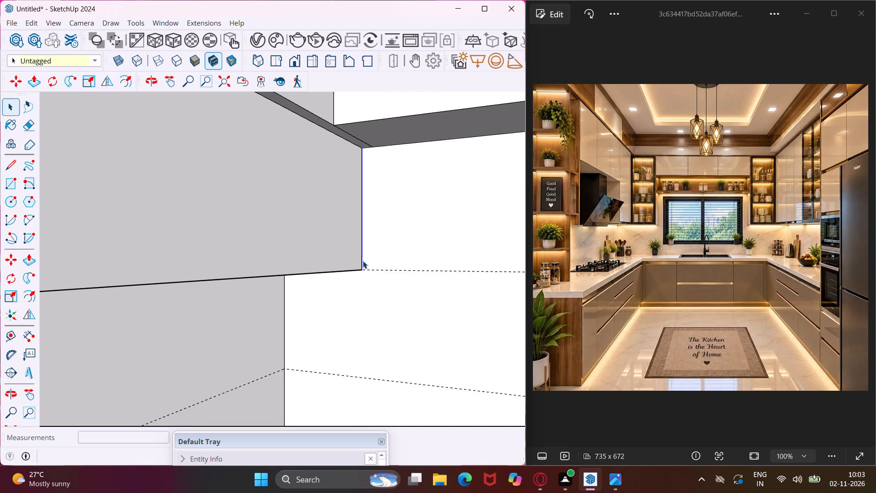
{"action": "key", "text": "m"}
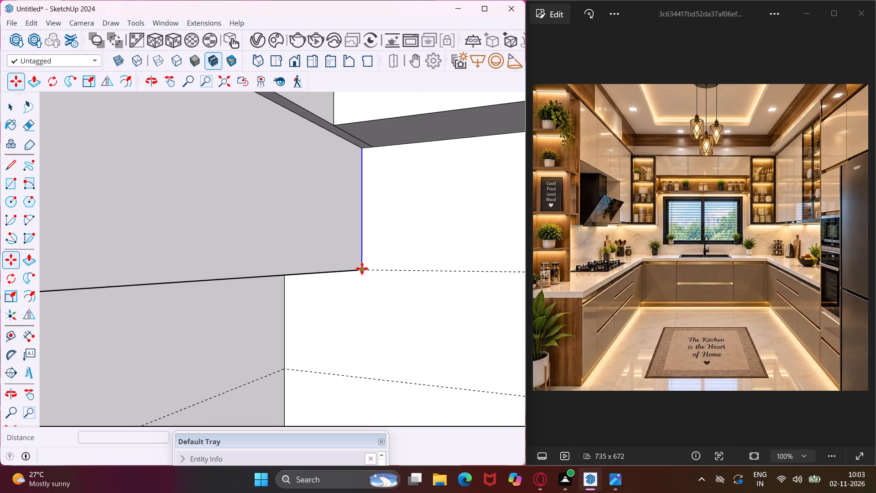
{"action": "left_click", "coordinate": [362, 268]}
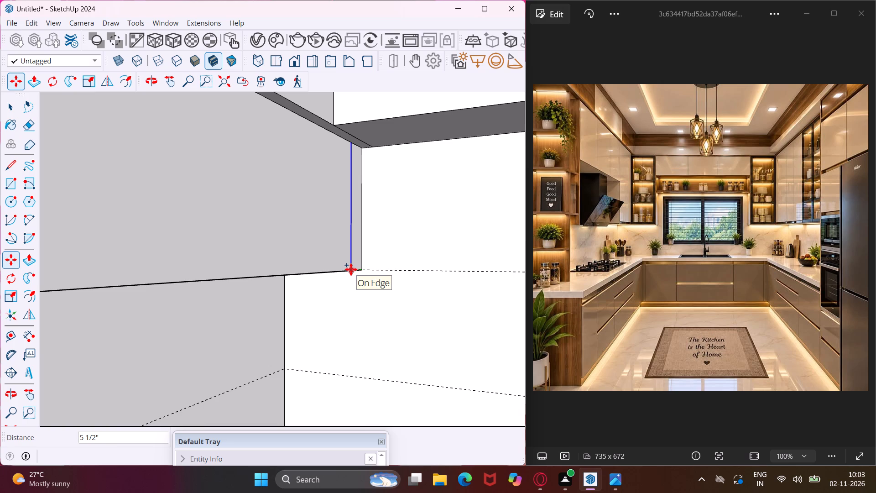
{"action": "key", "text": "1"}
{"action": "key", "text": "apostrophe"}
{"action": "type", "text": "4\""}
{"action": "key", "text": "Return"}
{"action": "scroll", "coordinate": [350, 269], "scroll_direction": "down", "scroll_amount": 3}
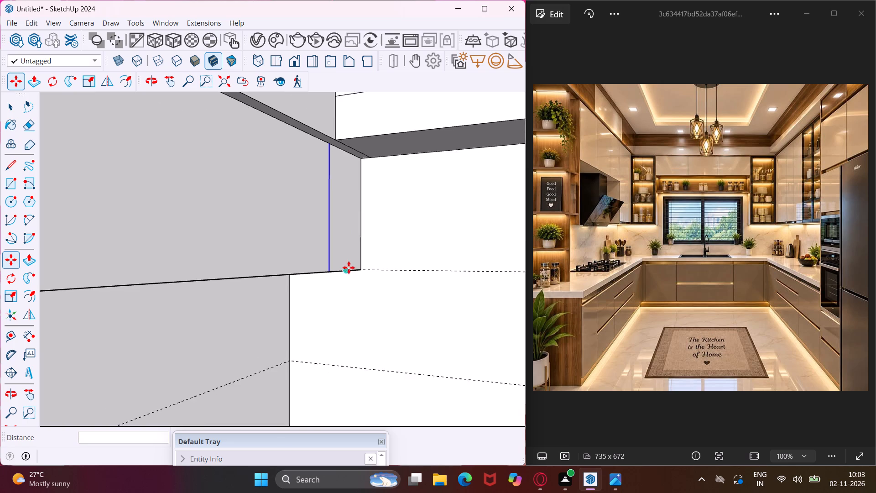
{"action": "scroll", "coordinate": [349, 267], "scroll_direction": "down", "scroll_amount": 3}
{"action": "scroll", "coordinate": [350, 220], "scroll_direction": "down", "scroll_amount": 6}
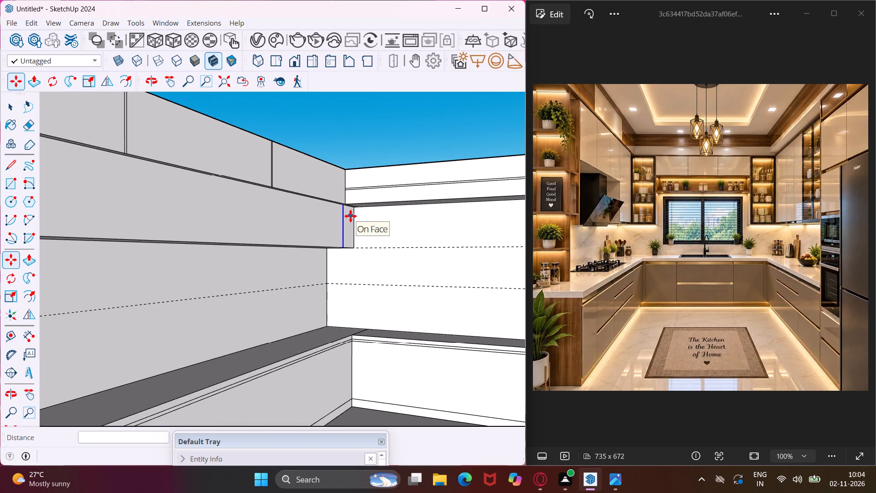
{"action": "key", "text": "Escape"}
{"action": "key", "text": "space"}
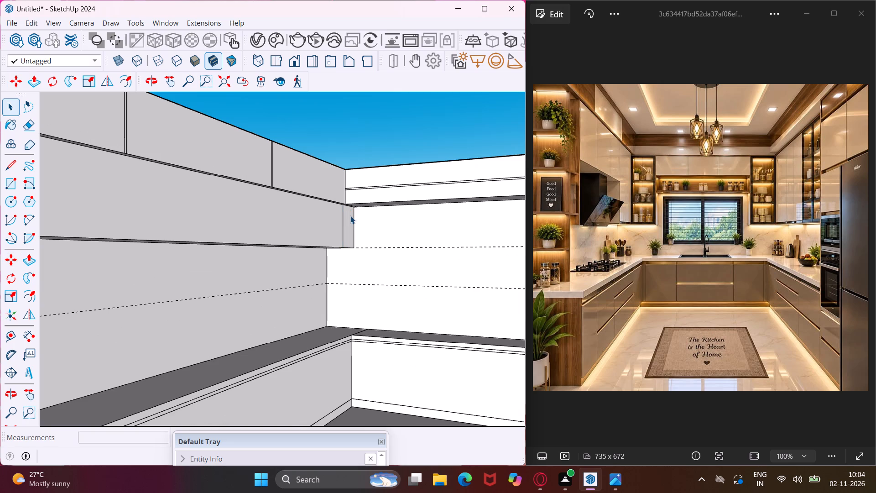
Draw a 1'4" line across the block's underside from the foot of the copied edge to the left wall.
{"action": "scroll", "coordinate": [352, 214], "scroll_direction": "down", "scroll_amount": 2}
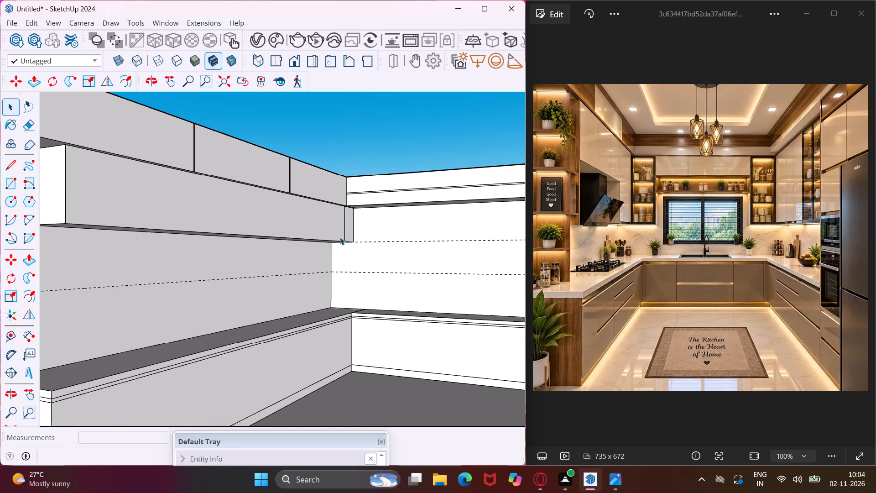
{"action": "scroll", "coordinate": [340, 237], "scroll_direction": "up", "scroll_amount": 5}
{"action": "middle_click_drag", "start_coordinate": [342, 249], "coordinate": [351, 198]}
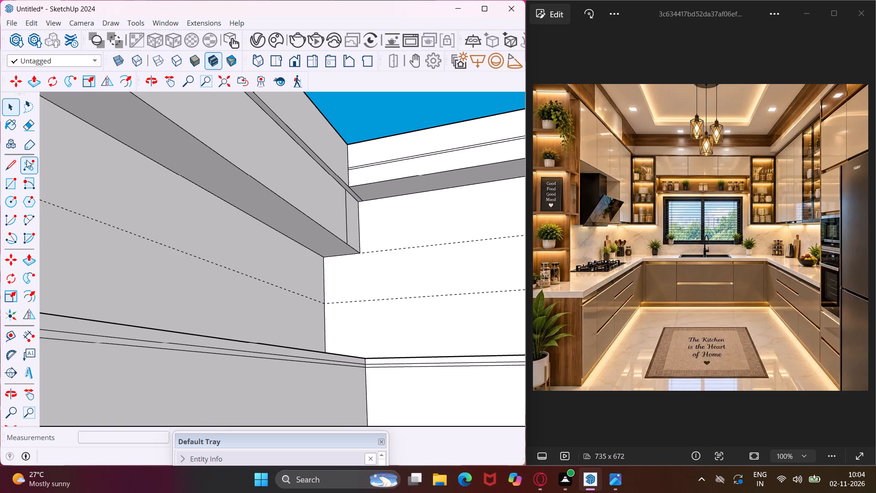
{"action": "left_click", "coordinate": [18, 160]}
{"action": "scroll", "coordinate": [346, 247], "scroll_direction": "up", "scroll_amount": 4}
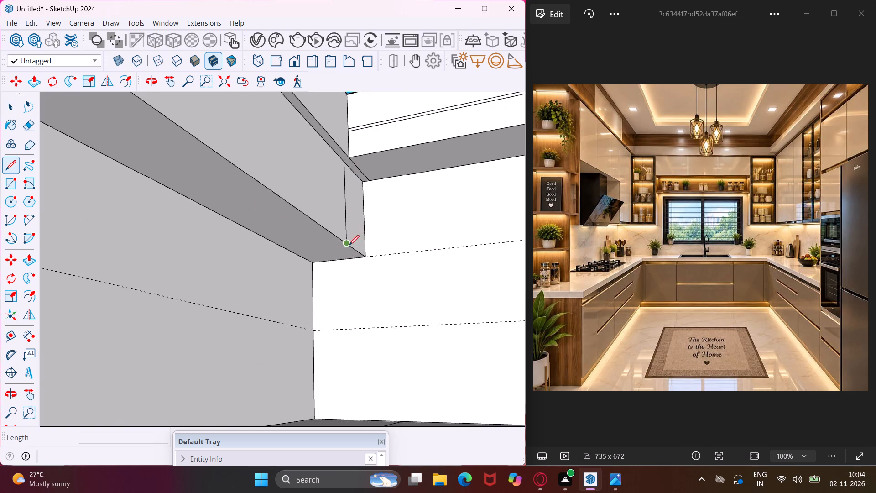
{"action": "scroll", "coordinate": [351, 241], "scroll_direction": "up", "scroll_amount": 2}
{"action": "left_click", "coordinate": [345, 243]}
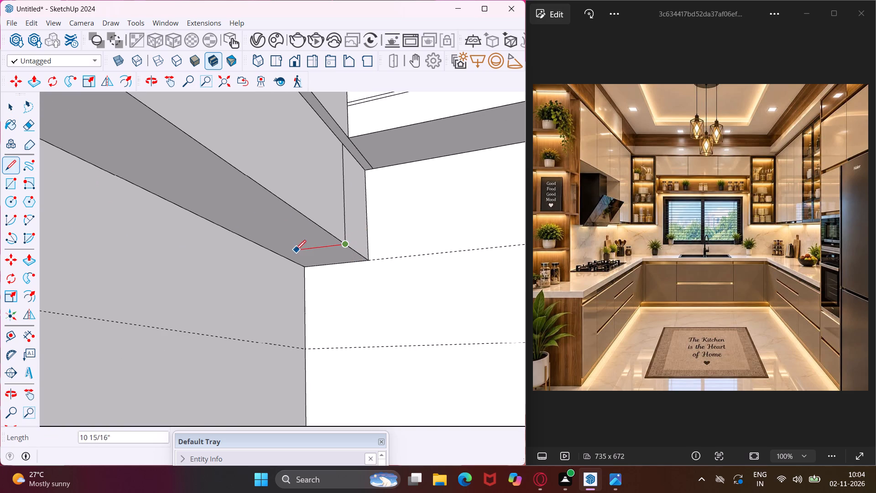
{"action": "left_click", "coordinate": [278, 252]}
{"action": "key", "text": "Escape"}
{"action": "key", "text": "space"}
Copy the block's front-end vertical edge to the corner section's dividing line with /5, splitting the face between them into five equal sections.
{"action": "scroll", "coordinate": [317, 191], "scroll_direction": "down", "scroll_amount": 4}
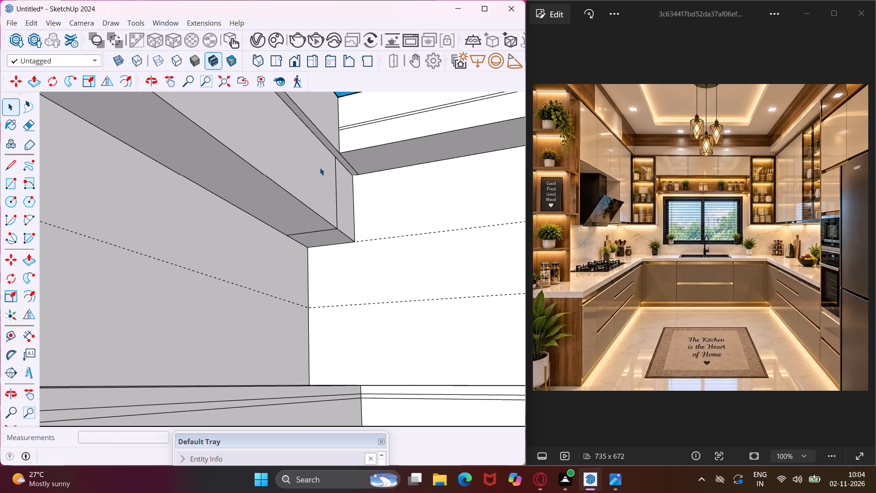
{"action": "middle_click_drag", "start_coordinate": [320, 168], "coordinate": [321, 199]}
{"action": "scroll", "coordinate": [327, 185], "scroll_direction": "down", "scroll_amount": 5}
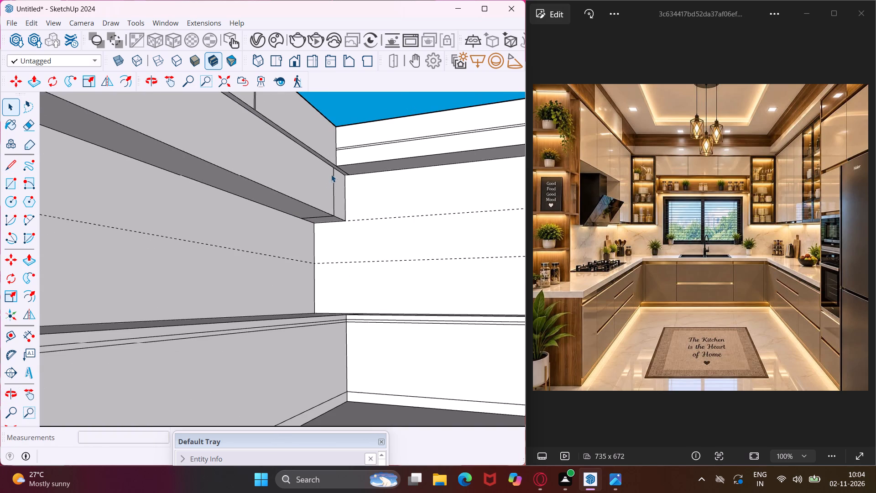
{"action": "middle_click_drag", "start_coordinate": [321, 165], "coordinate": [329, 189]}
{"action": "scroll", "coordinate": [330, 177], "scroll_direction": "down", "scroll_amount": 4}
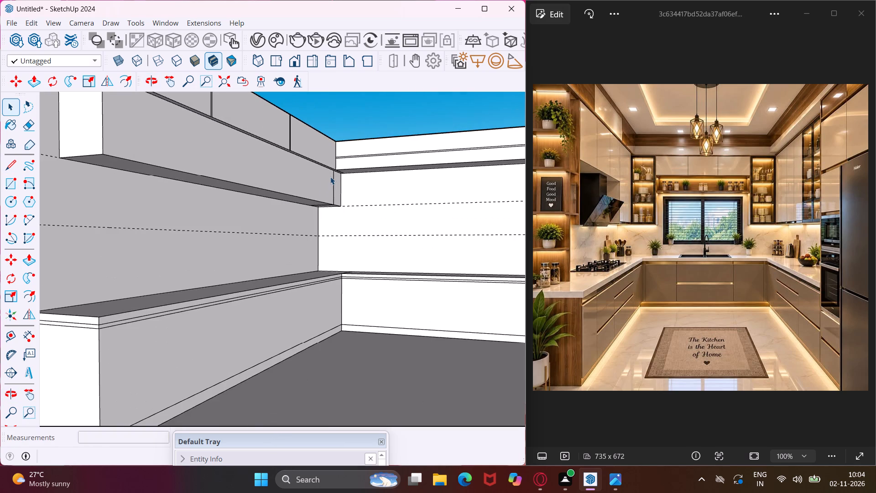
{"action": "middle_click_drag", "start_coordinate": [330, 177], "coordinate": [329, 198]}
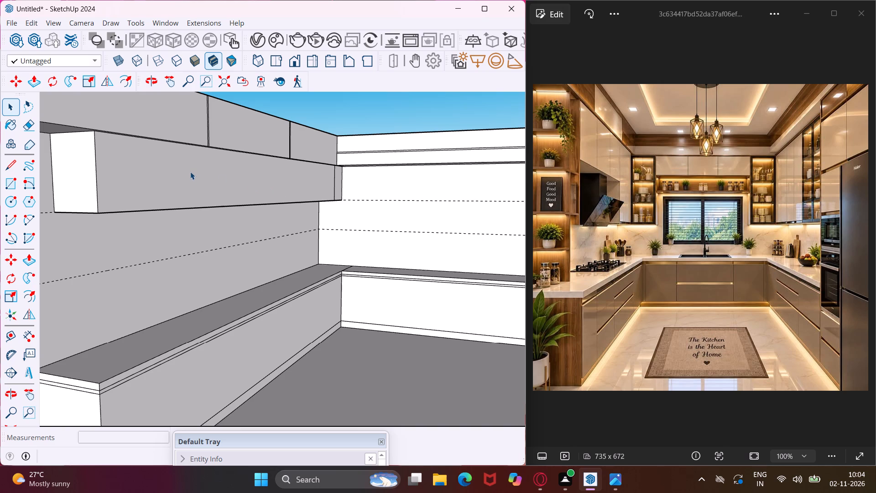
{"action": "scroll", "coordinate": [151, 192], "scroll_direction": "up", "scroll_amount": 4}
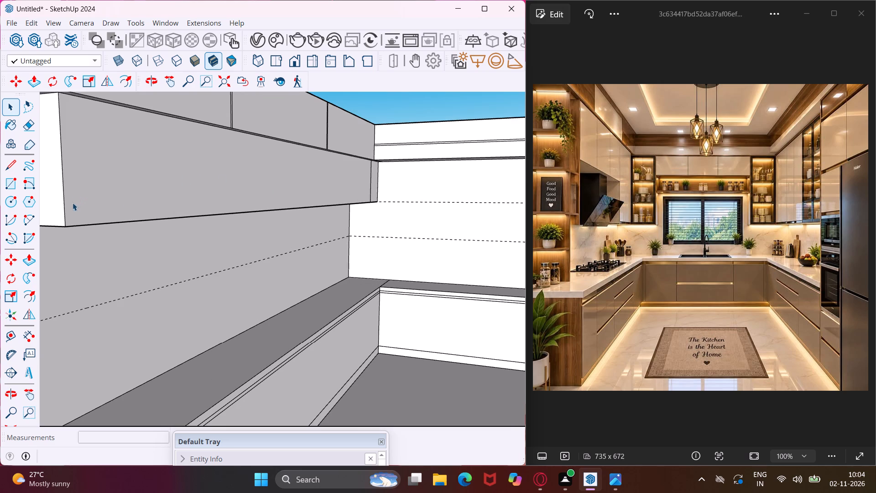
{"action": "left_click", "coordinate": [63, 210]}
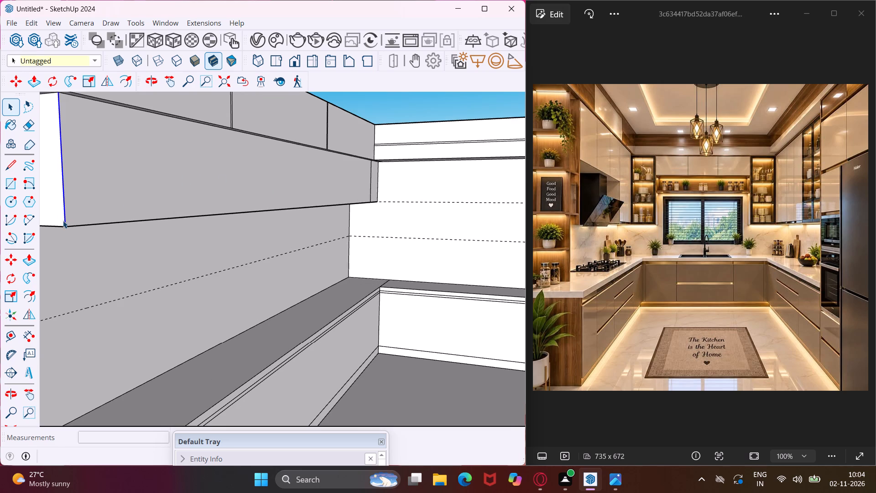
{"action": "key", "text": "m"}
{"action": "left_click", "coordinate": [65, 227]}
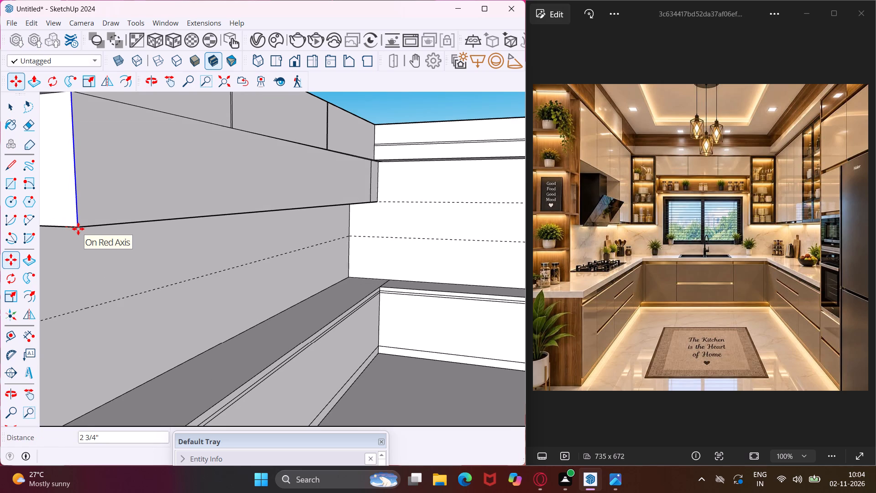
{"action": "left_click", "coordinate": [371, 201]}
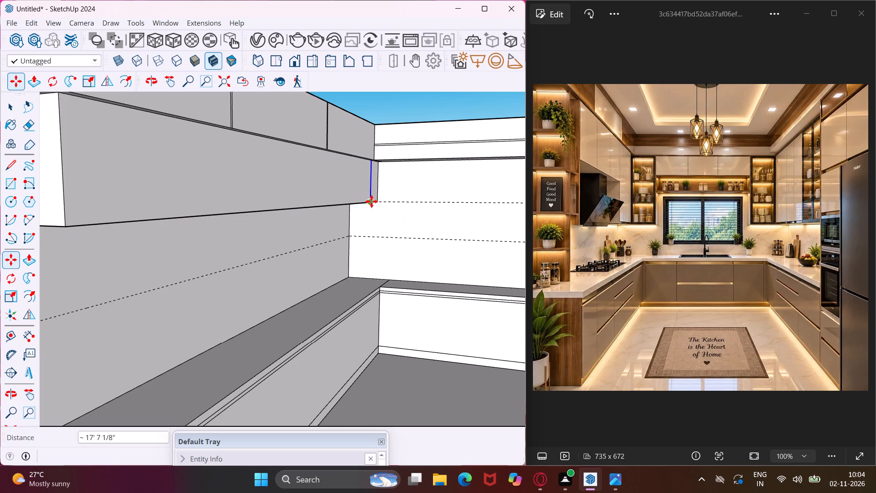
{"action": "key", "text": "slash"}
{"action": "key", "text": "5"}
{"action": "key", "text": "Return"}
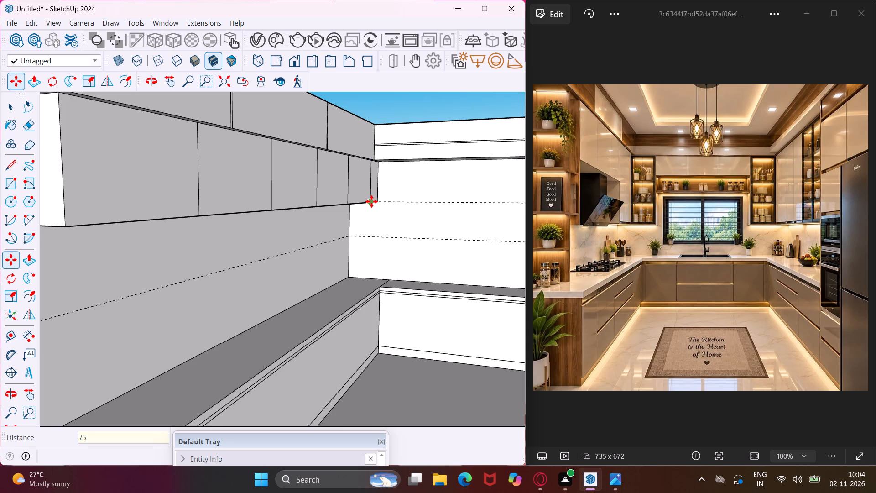
{"action": "scroll", "coordinate": [371, 201], "scroll_direction": "down", "scroll_amount": 4}
{"action": "middle_click_drag", "start_coordinate": [371, 201], "coordinate": [293, 223]}
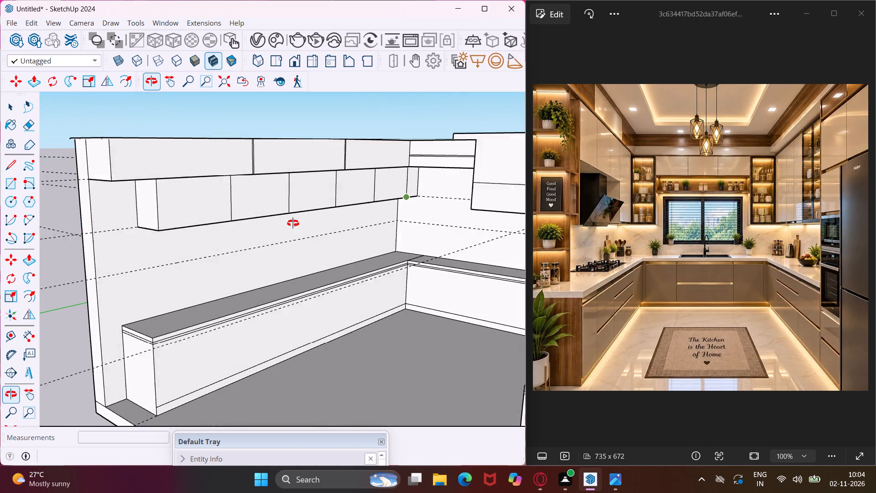
{"action": "middle_click_drag", "start_coordinate": [293, 223], "coordinate": [314, 226]}
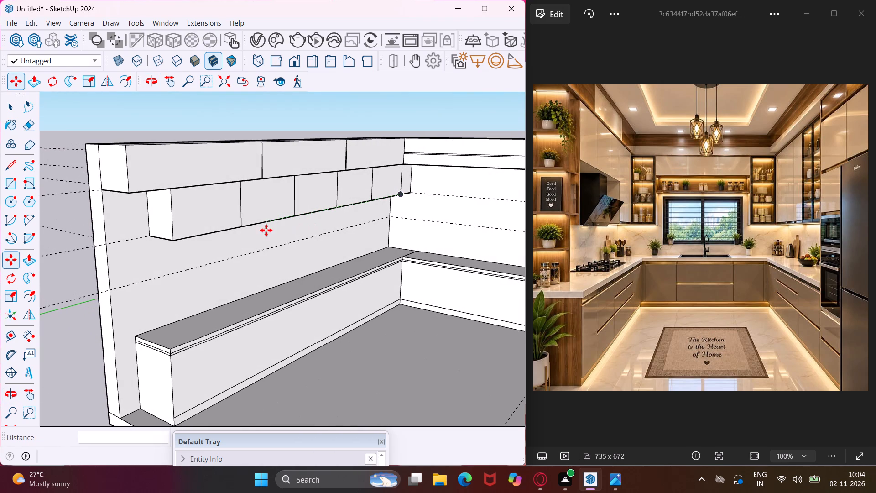
{"action": "key", "text": "Escape"}
{"action": "key", "text": "space"}
Draw a 1'4" line across the block's underside to the wall from the third division line counted from the front end.
{"action": "scroll", "coordinate": [247, 216], "scroll_direction": "up", "scroll_amount": 5}
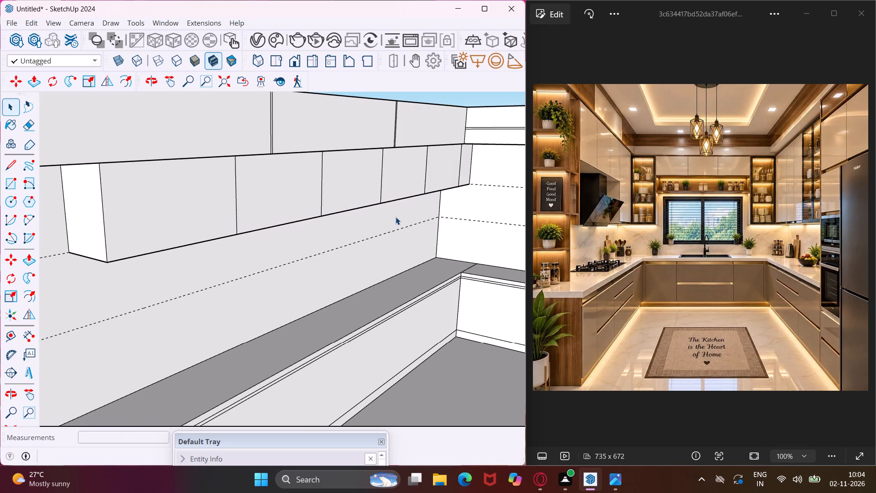
{"action": "middle_click_drag", "start_coordinate": [396, 217], "coordinate": [406, 155]}
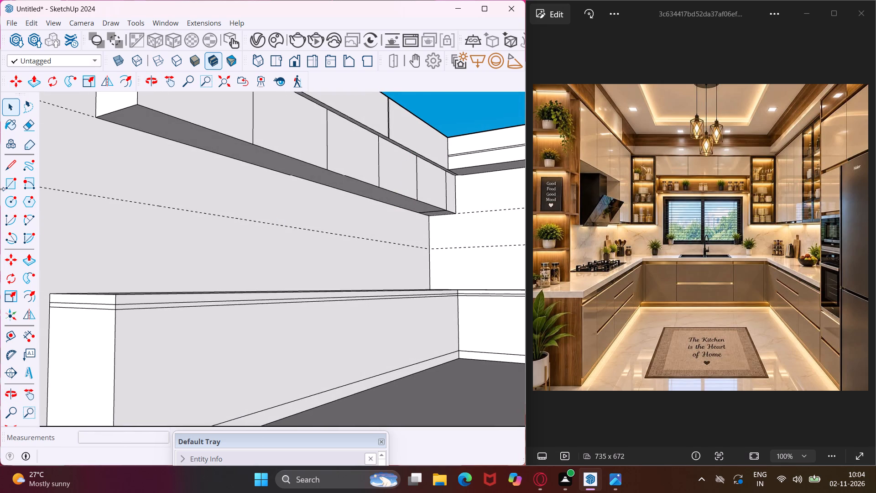
{"action": "left_click", "coordinate": [16, 168]}
{"action": "scroll", "coordinate": [343, 189], "scroll_direction": "up", "scroll_amount": 4}
{"action": "scroll", "coordinate": [387, 193], "scroll_direction": "up", "scroll_amount": 4}
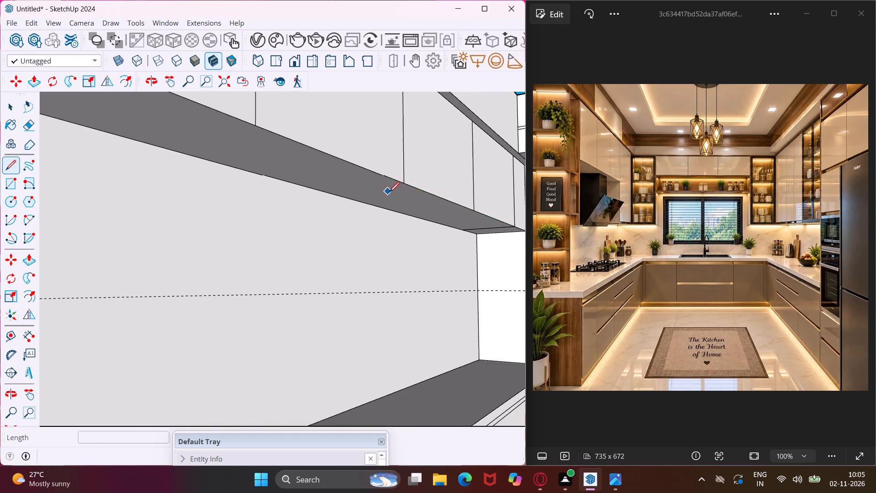
{"action": "left_click", "coordinate": [403, 184]}
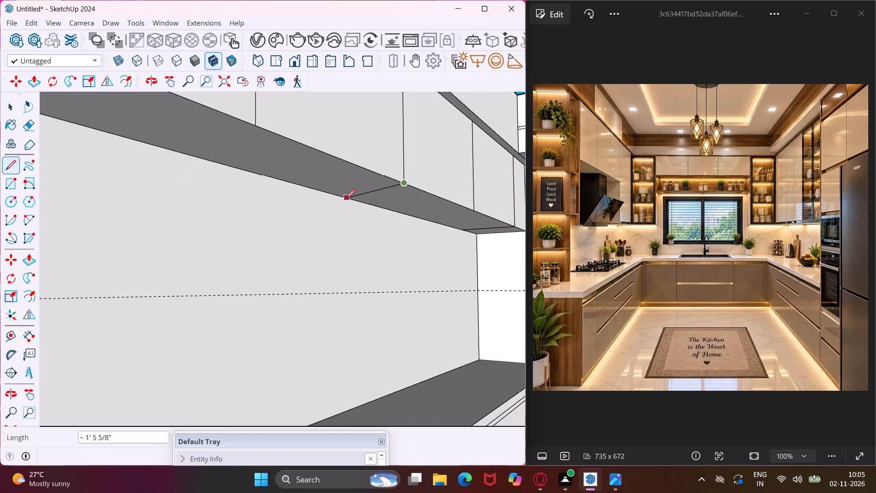
{"action": "left_click", "coordinate": [328, 193]}
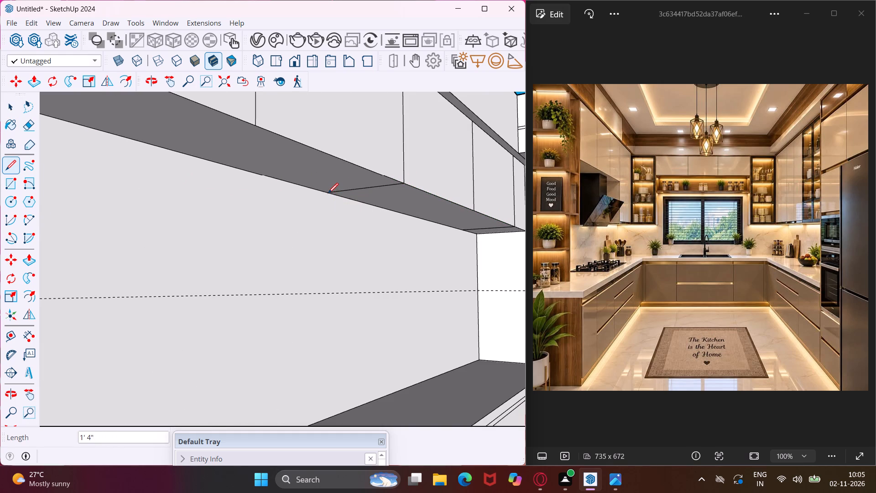
{"action": "key", "text": "Escape"}
{"action": "key", "text": "space"}
Push/Pull the underside of the left wall cabinet's two sections nearest the corner down 1' 7 3/4" to the lower guide.
{"action": "scroll", "coordinate": [373, 185], "scroll_direction": "down", "scroll_amount": 5}
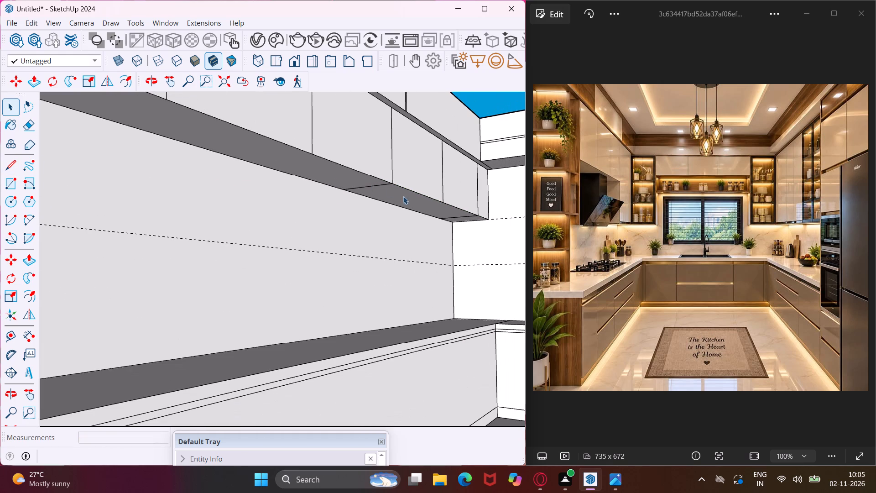
{"action": "left_click", "coordinate": [424, 205]}
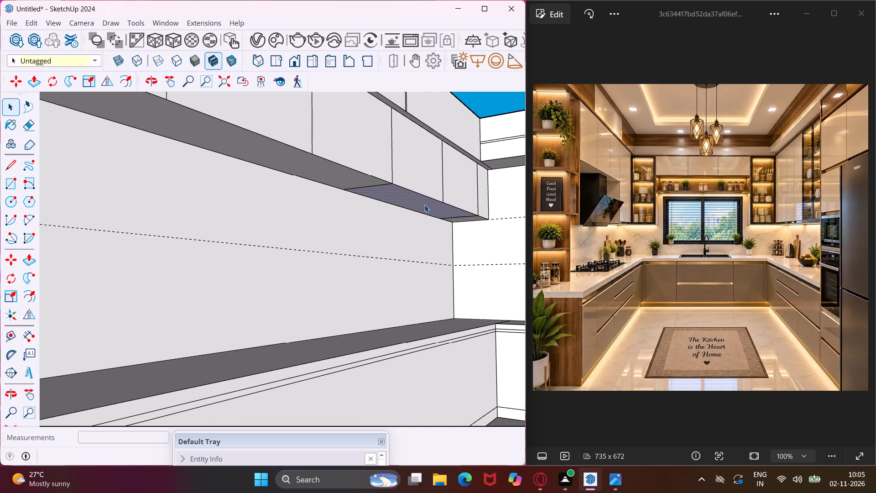
{"action": "key", "text": "p"}
{"action": "left_click", "coordinate": [424, 205]}
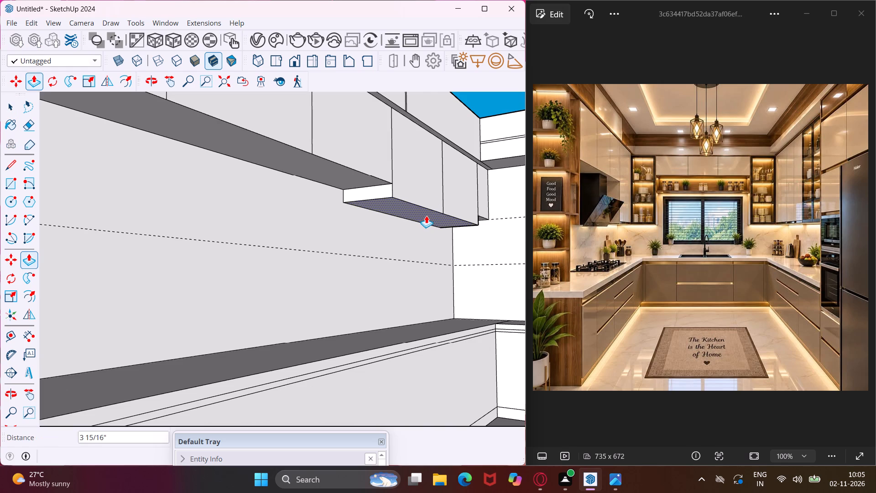
{"action": "scroll", "coordinate": [340, 255], "scroll_direction": "up", "scroll_amount": 8}
{"action": "left_click", "coordinate": [340, 255]}
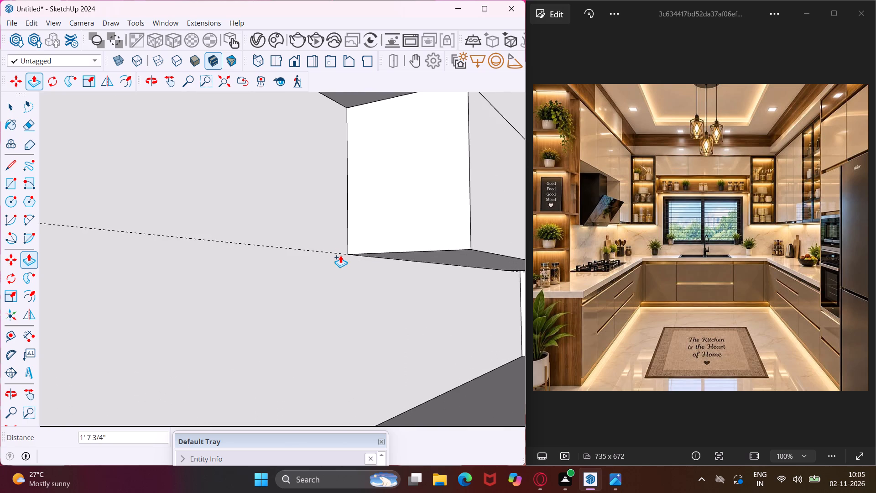
{"action": "scroll", "coordinate": [276, 256], "scroll_direction": "down", "scroll_amount": 10}
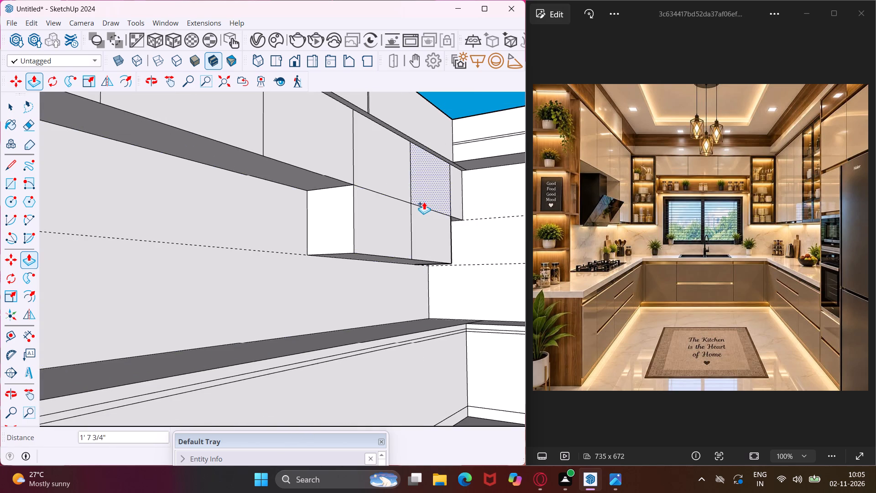
Erase the two leftover horizontal seam lines across the front faces of the lengthened left cabinet sections.
{"action": "middle_click_drag", "start_coordinate": [424, 202], "coordinate": [397, 263]}
{"action": "key", "text": "Escape"}
{"action": "key", "text": "space"}
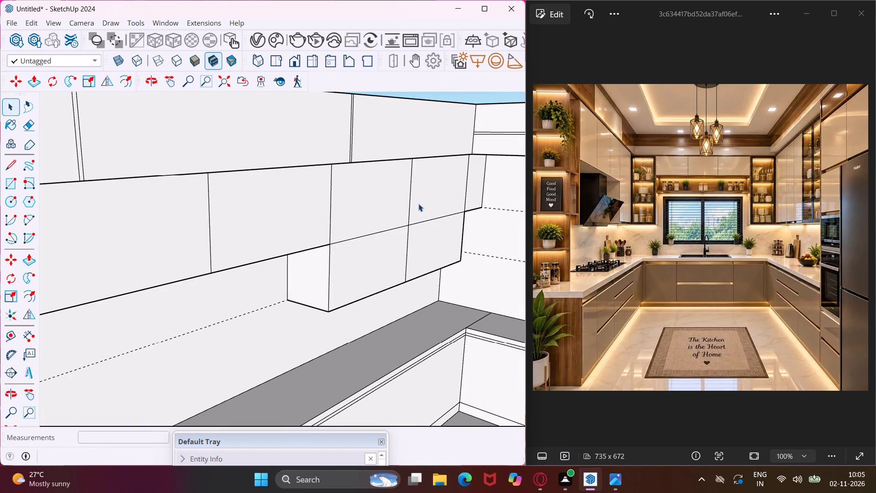
{"action": "key", "text": "e"}
{"action": "left_click", "coordinate": [391, 230]}
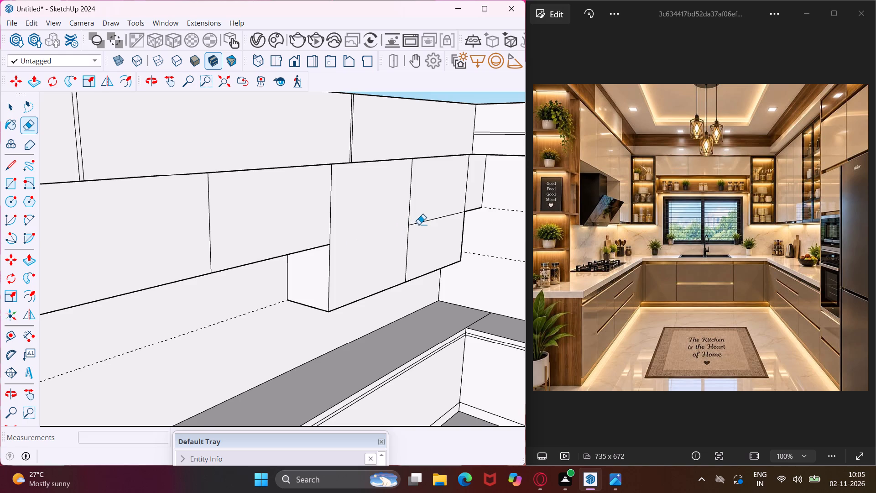
{"action": "left_click", "coordinate": [419, 224]}
{"action": "key", "text": "Escape"}
{"action": "key", "text": "space"}
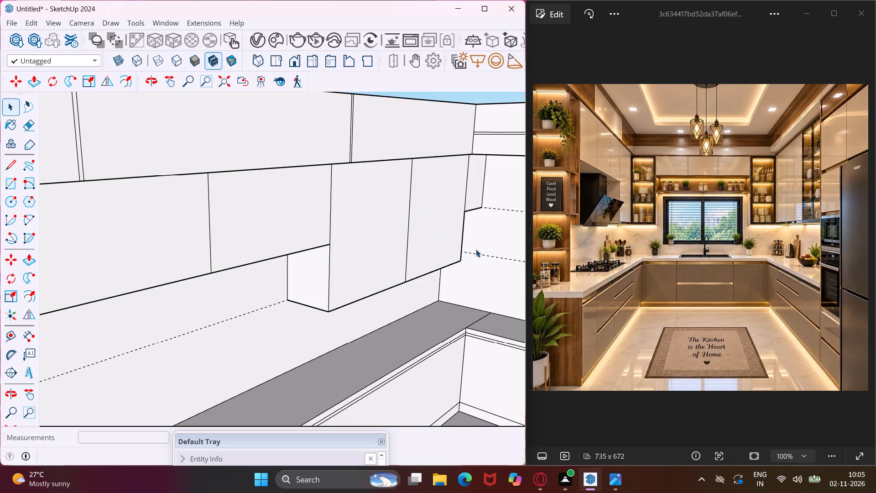
Push/Pull the underside of the corner section down 1' 7 3/4" to line up with the lengthened sections.
{"action": "middle_click_drag", "start_coordinate": [482, 250], "coordinate": [454, 145]}
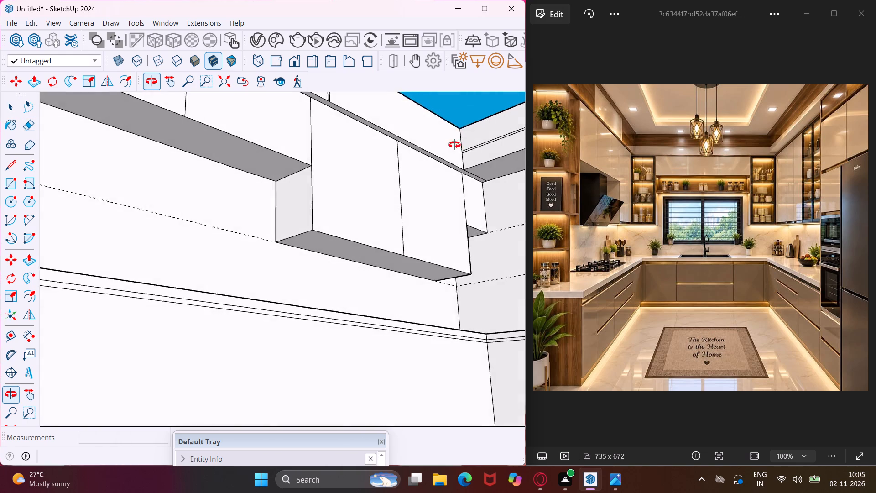
{"action": "middle_click_drag", "start_coordinate": [454, 145], "coordinate": [448, 144]}
{"action": "scroll", "coordinate": [465, 232], "scroll_direction": "up", "scroll_amount": 4}
{"action": "left_click", "coordinate": [480, 232]}
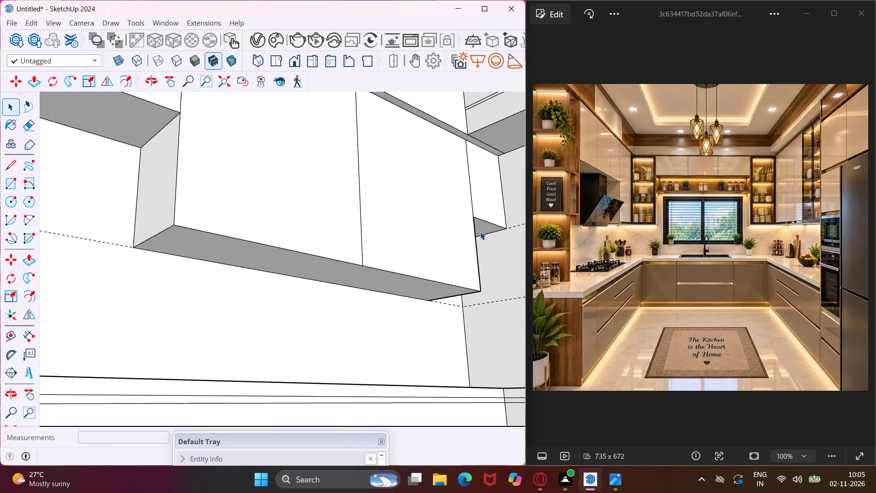
{"action": "key", "text": "p"}
{"action": "left_click", "coordinate": [480, 232]}
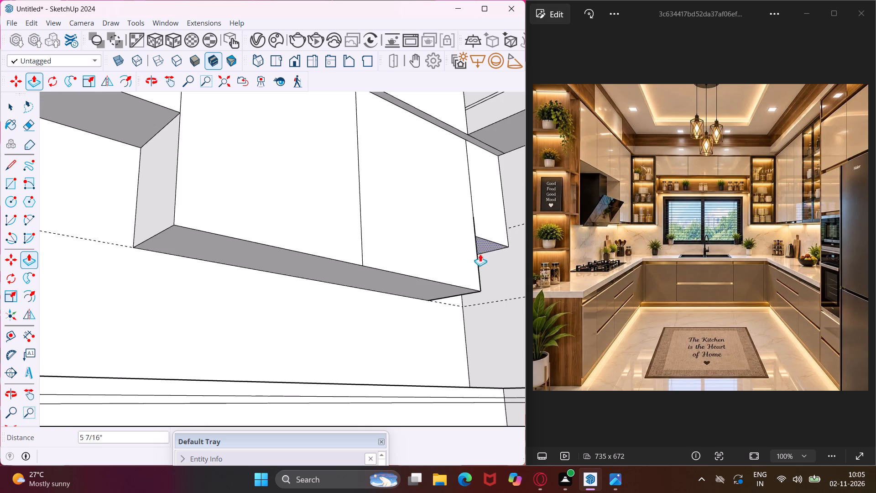
{"action": "left_click", "coordinate": [457, 287]}
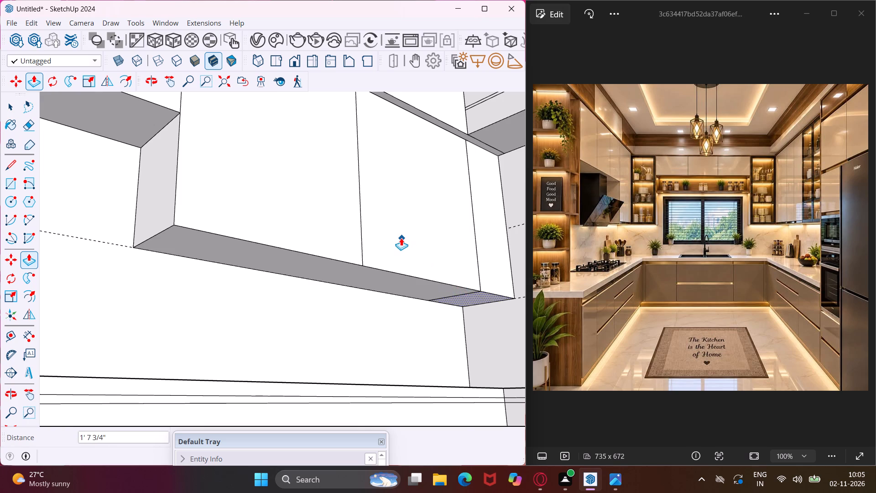
Push/Pull the corner section's narrow side face out along the back wall by about 1' 4 5/8".
{"action": "scroll", "coordinate": [401, 238], "scroll_direction": "down", "scroll_amount": 5}
{"action": "middle_click_drag", "start_coordinate": [401, 238], "coordinate": [420, 288]}
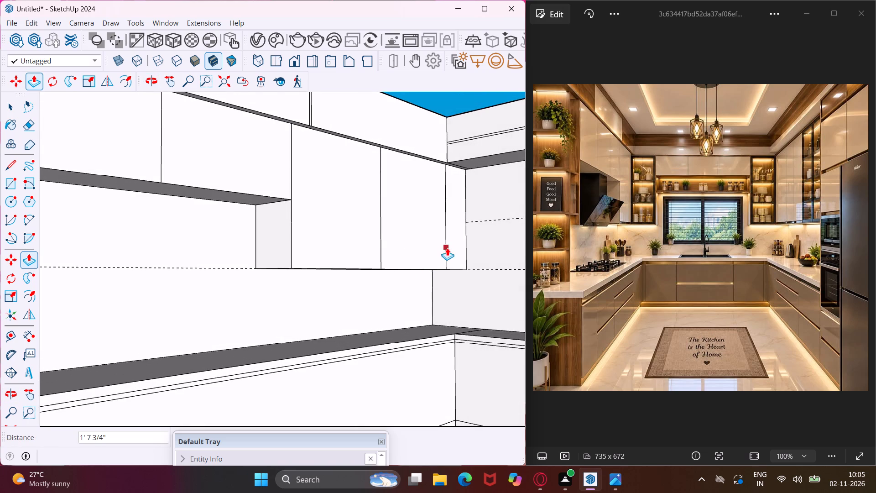
{"action": "key", "text": "Escape"}
{"action": "scroll", "coordinate": [461, 238], "scroll_direction": "up", "scroll_amount": 3}
{"action": "left_click", "coordinate": [461, 238]}
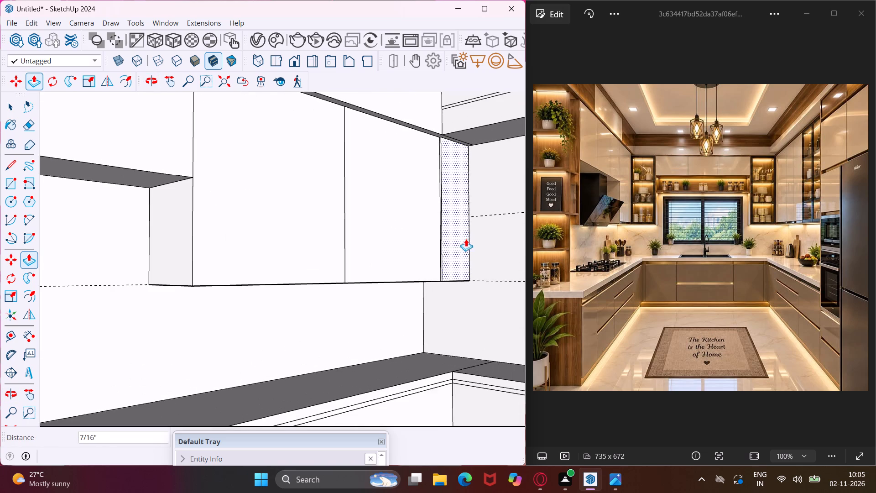
{"action": "scroll", "coordinate": [467, 239], "scroll_direction": "down", "scroll_amount": 4}
{"action": "middle_click_drag", "start_coordinate": [467, 239], "coordinate": [512, 257]}
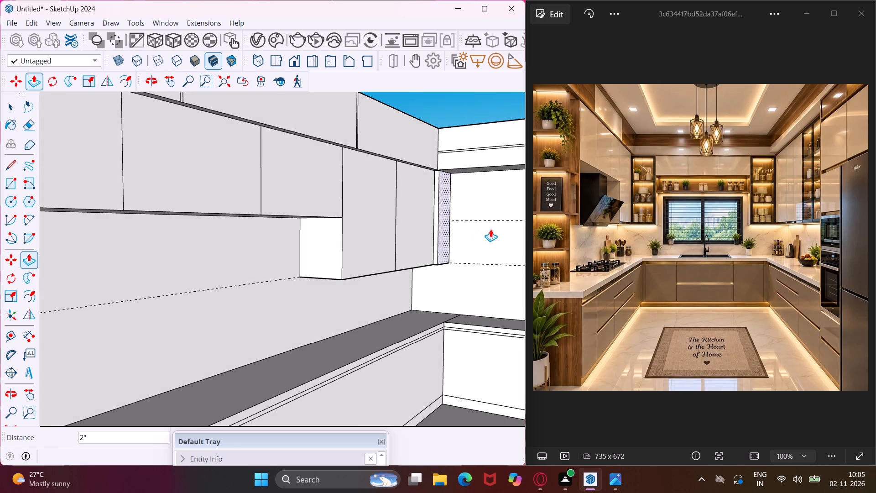
{"action": "key", "text": "Escape"}
{"action": "left_click", "coordinate": [440, 219]}
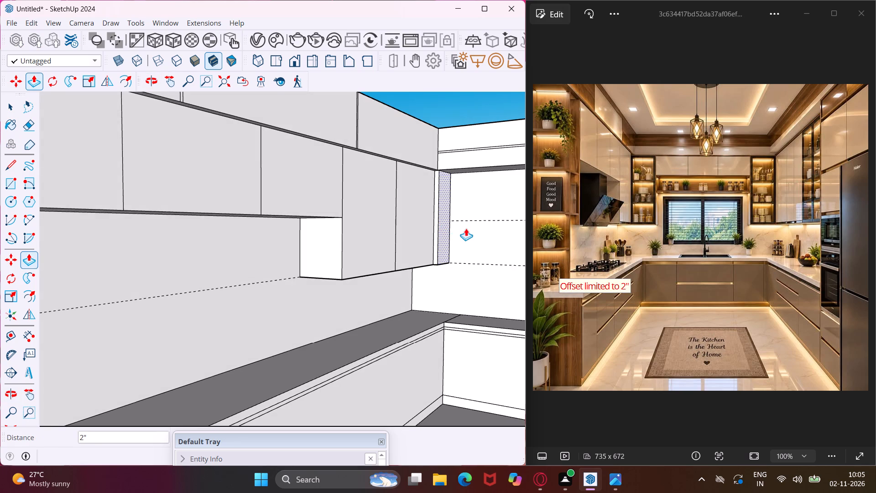
{"action": "left_click", "coordinate": [466, 228]}
{"action": "left_click", "coordinate": [446, 217]}
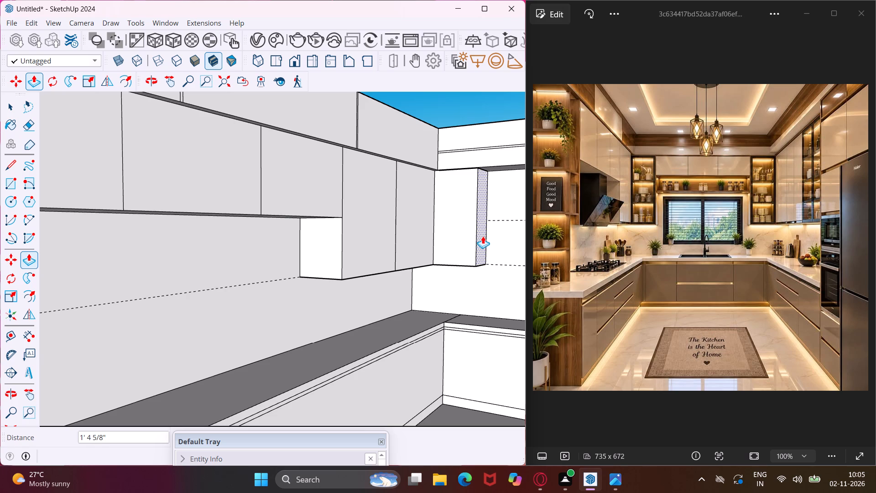
{"action": "left_click", "coordinate": [483, 236]}
{"action": "scroll", "coordinate": [371, 229], "scroll_direction": "down", "scroll_amount": 5}
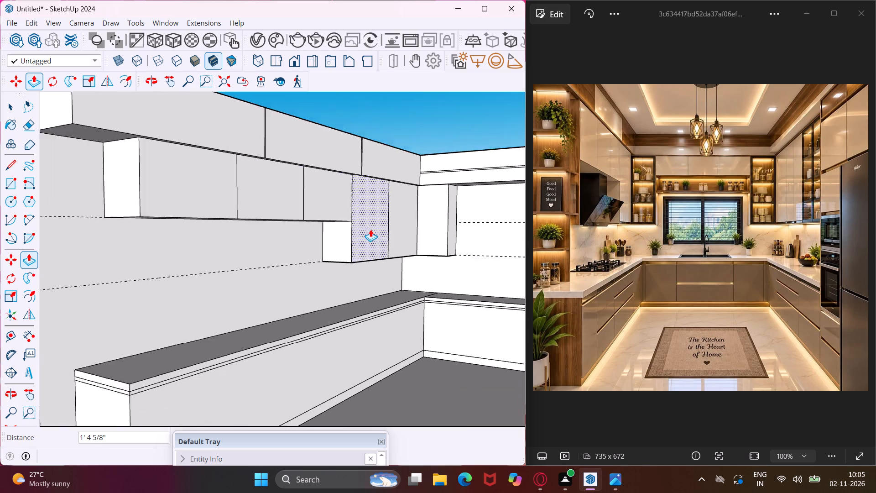
{"action": "scroll", "coordinate": [370, 229], "scroll_direction": "down", "scroll_amount": 6}
{"action": "middle_click_drag", "start_coordinate": [371, 224], "coordinate": [483, 244]}
{"action": "scroll", "coordinate": [484, 229], "scroll_direction": "up", "scroll_amount": 2}
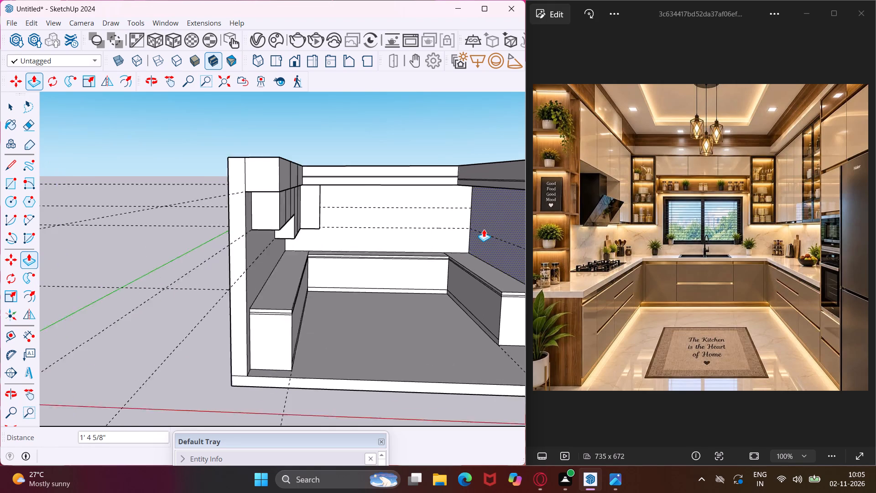
{"action": "scroll", "coordinate": [484, 229], "scroll_direction": "up", "scroll_amount": 6}
{"action": "key", "text": "Escape"}
{"action": "key", "text": "space"}
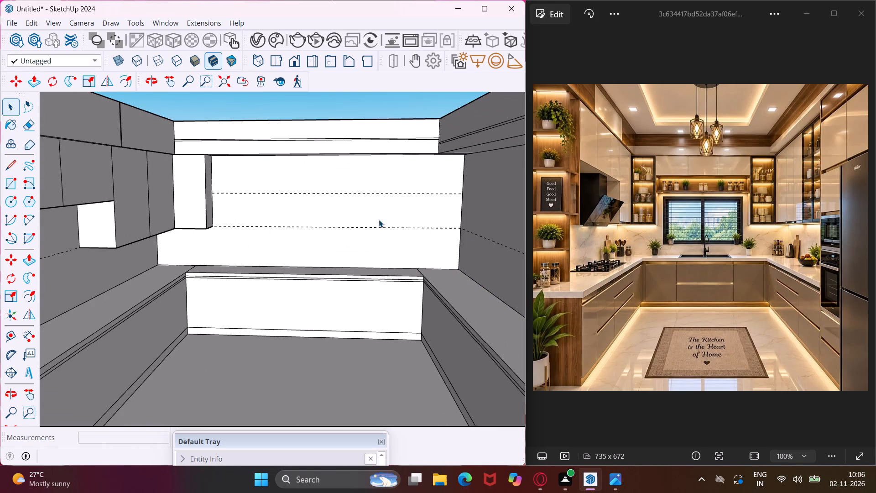
Draw a rectangle about 2' 7/16" by 12' 1 3/8" on the back wall, from the corner cabinet just below the upper guide to the opposite top corner.
{"action": "middle_click_drag", "start_coordinate": [432, 205], "coordinate": [428, 147]}
{"action": "scroll", "coordinate": [431, 148], "scroll_direction": "up", "scroll_amount": 3}
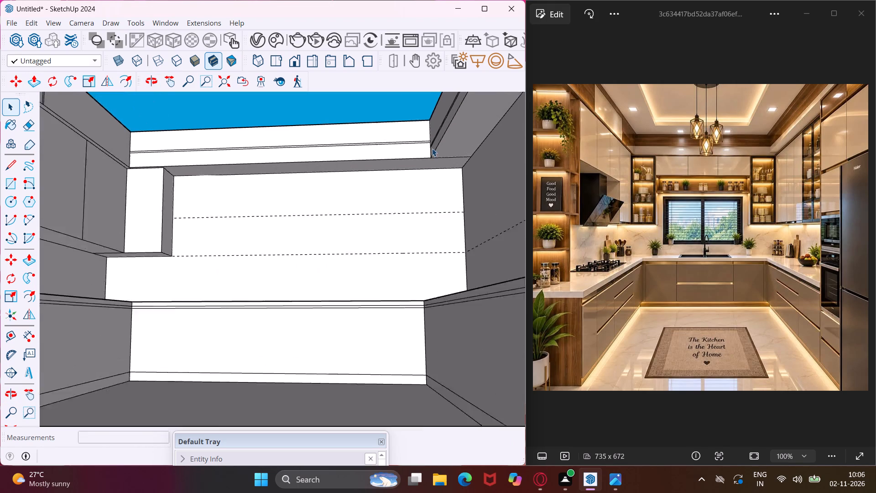
{"action": "scroll", "coordinate": [432, 148], "scroll_direction": "up", "scroll_amount": 1}
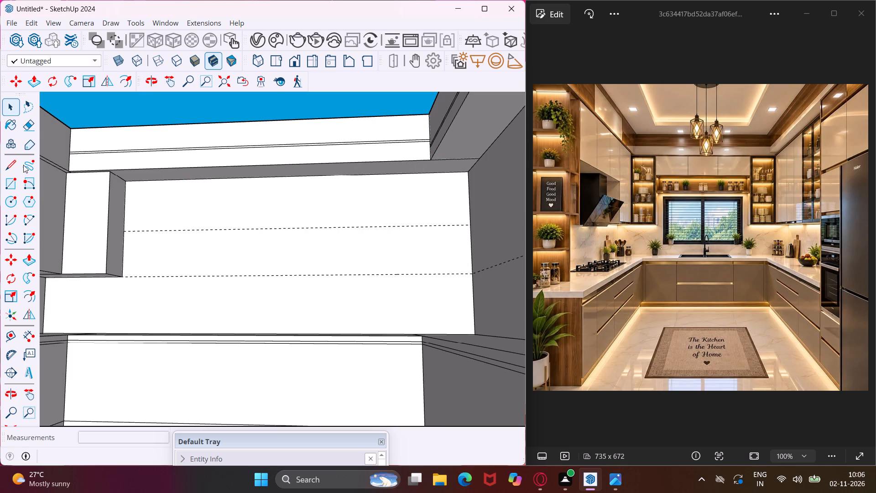
{"action": "left_click", "coordinate": [11, 188]}
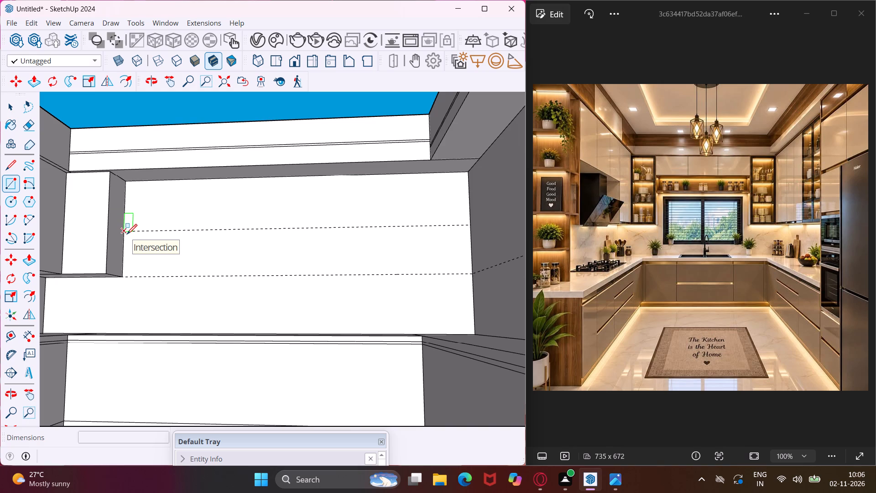
{"action": "scroll", "coordinate": [127, 234], "scroll_direction": "up", "scroll_amount": 3}
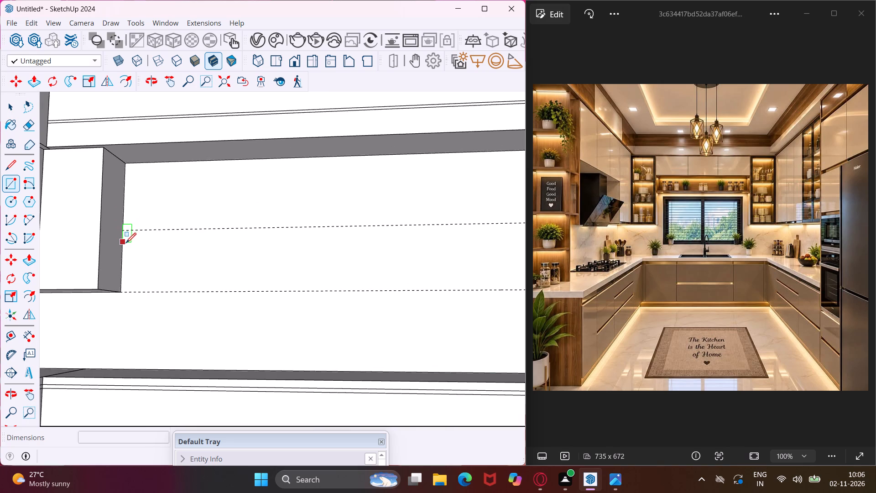
{"action": "left_click", "coordinate": [125, 243]}
{"action": "scroll", "coordinate": [189, 202], "scroll_direction": "down", "scroll_amount": 2}
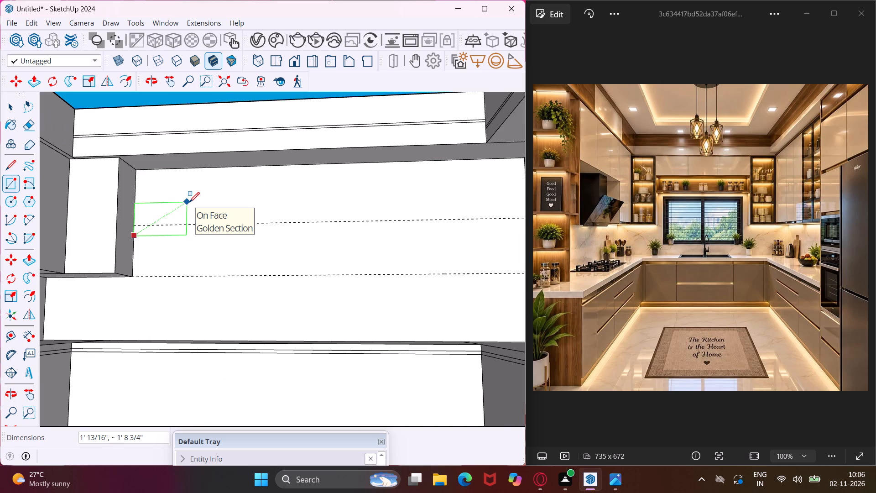
{"action": "scroll", "coordinate": [189, 202], "scroll_direction": "down", "scroll_amount": 2}
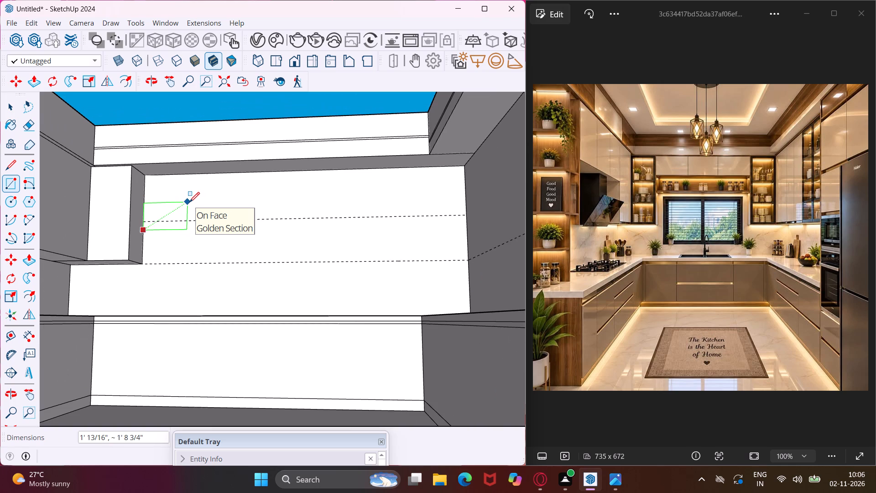
{"action": "key", "text": "Escape"}
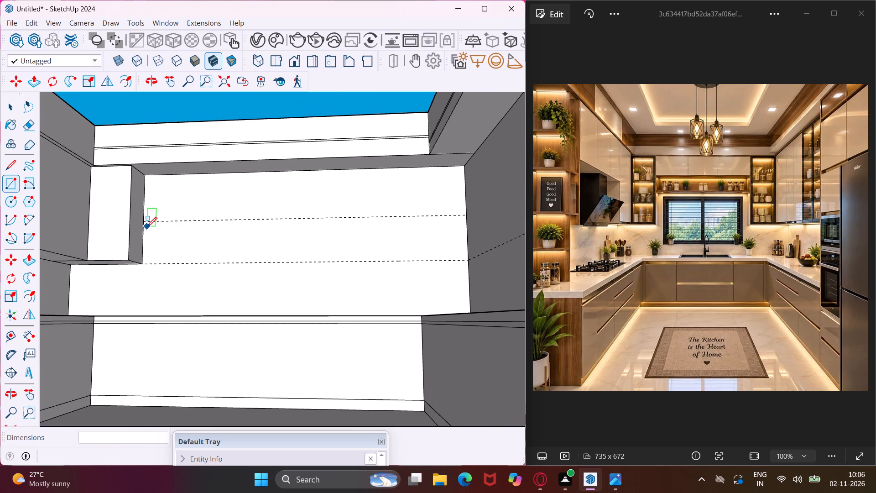
{"action": "scroll", "coordinate": [147, 227], "scroll_direction": "up", "scroll_amount": 3}
{"action": "left_click", "coordinate": [145, 227]}
{"action": "scroll", "coordinate": [176, 203], "scroll_direction": "down", "scroll_amount": 4}
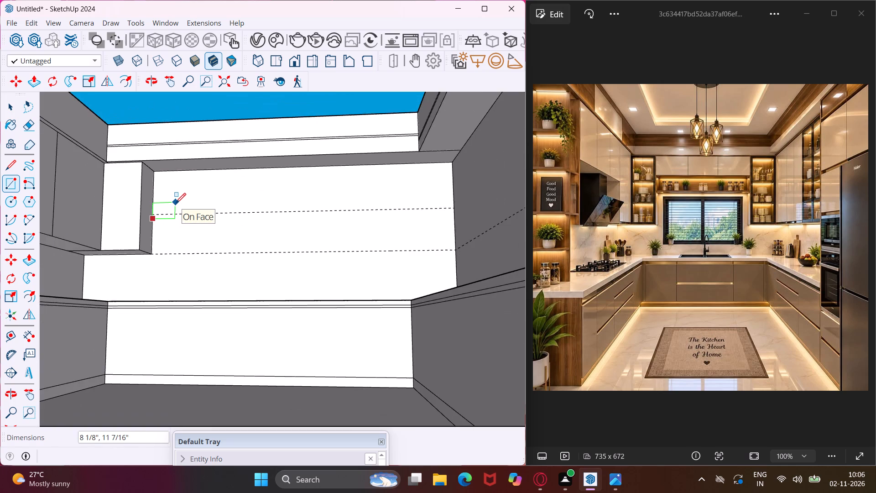
{"action": "scroll", "coordinate": [176, 203], "scroll_direction": "down", "scroll_amount": 4}
{"action": "middle_click_drag", "start_coordinate": [176, 203], "coordinate": [222, 233]}
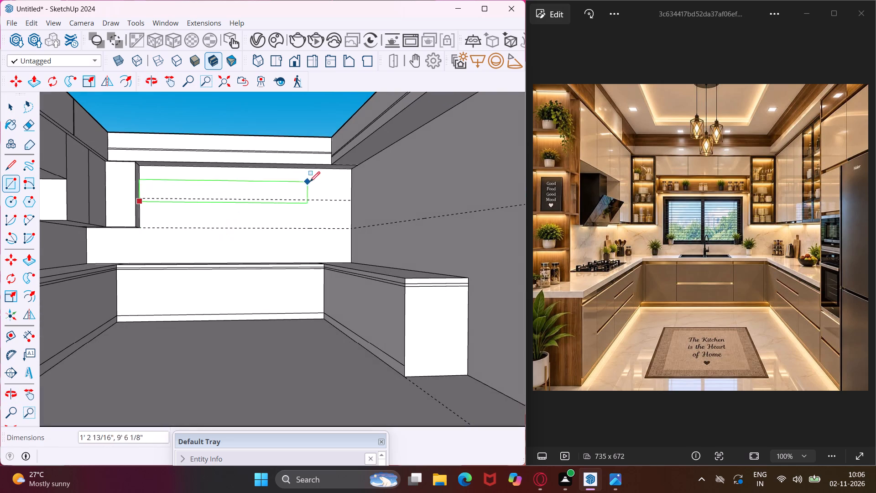
{"action": "left_click", "coordinate": [348, 170]}
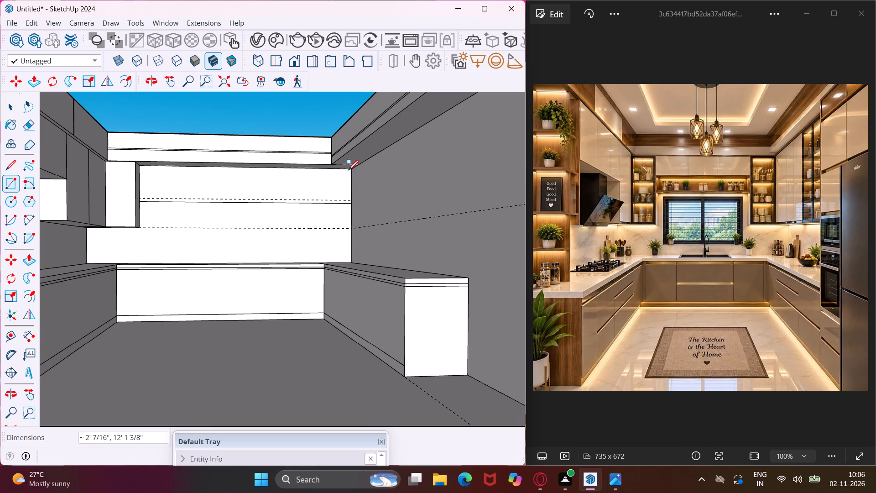
{"action": "key", "text": "Escape"}
{"action": "key", "text": "space"}
Examine both ends of the new rectangle on the back wall, at the corner cabinet and at the opposite wall.
{"action": "scroll", "coordinate": [156, 179], "scroll_direction": "up", "scroll_amount": 7}
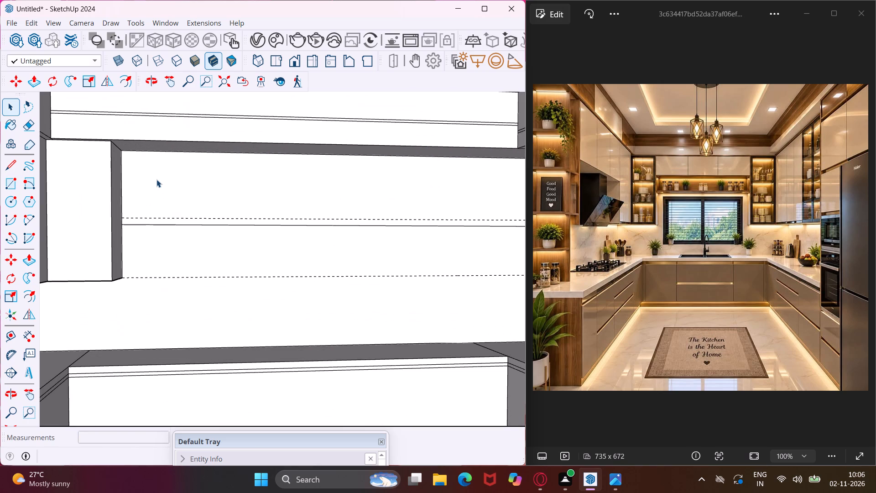
{"action": "scroll", "coordinate": [156, 179], "scroll_direction": "down", "scroll_amount": 2}
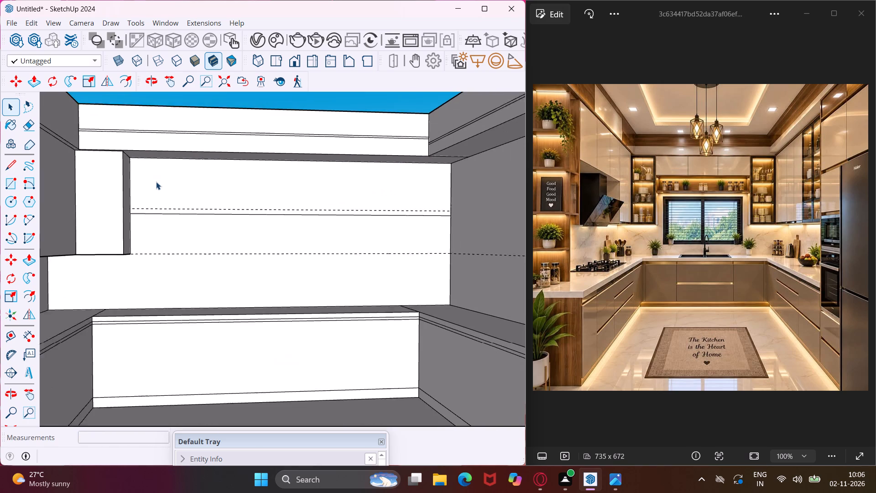
{"action": "scroll", "coordinate": [156, 182], "scroll_direction": "down", "scroll_amount": 5}
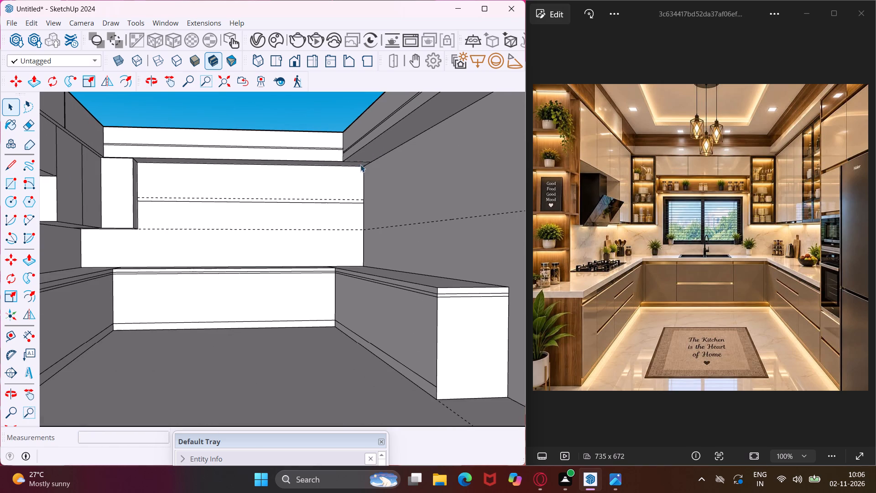
{"action": "scroll", "coordinate": [361, 164], "scroll_direction": "up", "scroll_amount": 12}
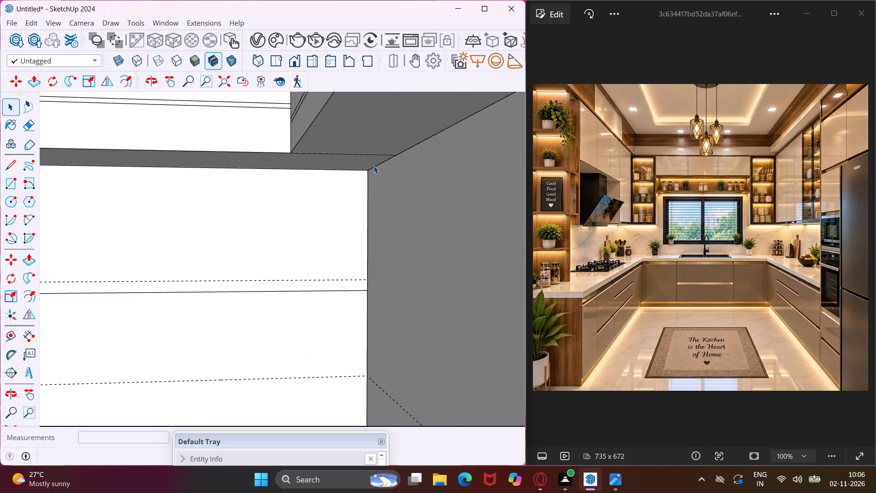
Outline a 1' 4" wide, 3' 6" high cabinet profile on the back wall in the empty corner, from the lower guide up to the rectangle's top edge.
{"action": "left_click", "coordinate": [375, 167]}
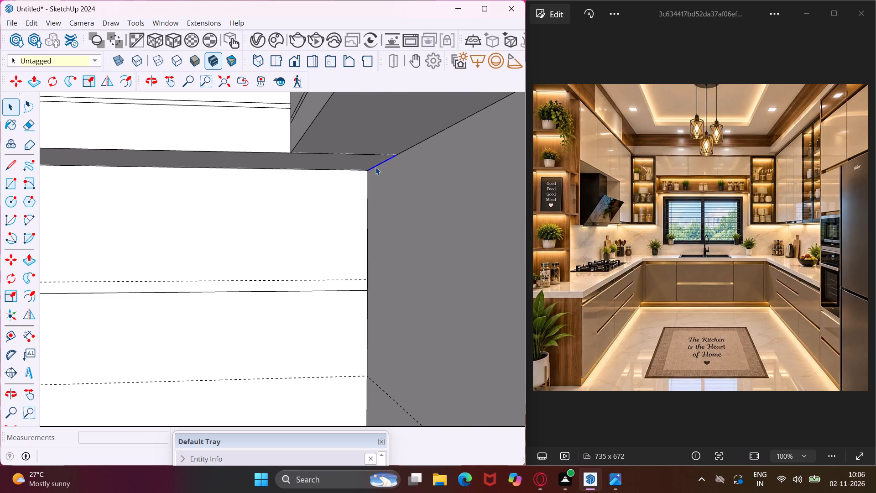
{"action": "scroll", "coordinate": [313, 172], "scroll_direction": "down", "scroll_amount": 3}
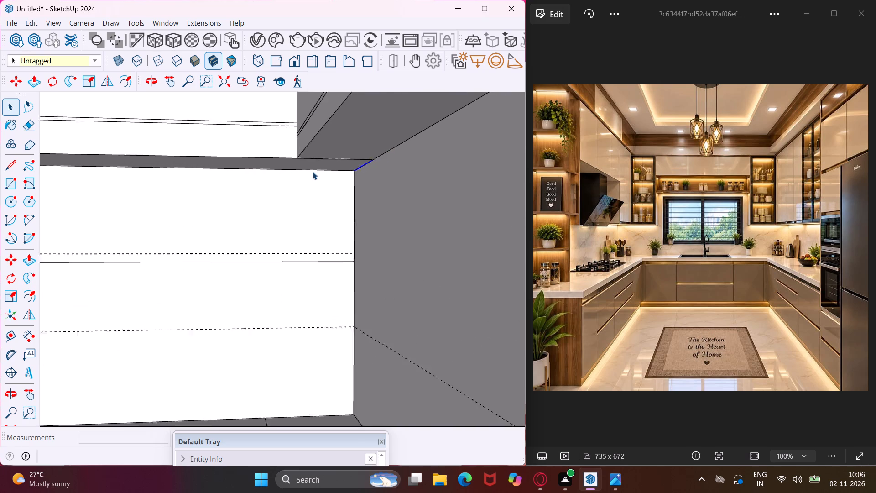
{"action": "scroll", "coordinate": [313, 172], "scroll_direction": "down", "scroll_amount": 2}
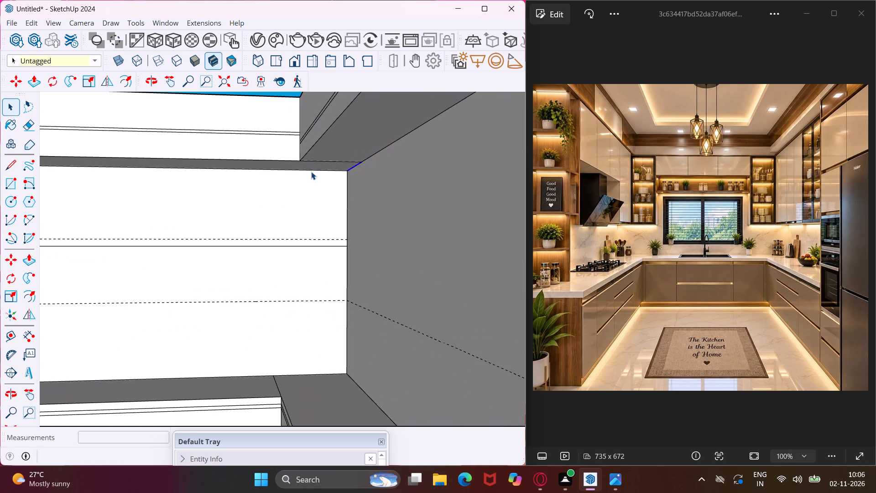
{"action": "scroll", "coordinate": [311, 172], "scroll_direction": "down", "scroll_amount": 5}
{"action": "scroll", "coordinate": [260, 194], "scroll_direction": "down", "scroll_amount": 1}
{"action": "middle_click_drag", "start_coordinate": [275, 204], "coordinate": [290, 215]}
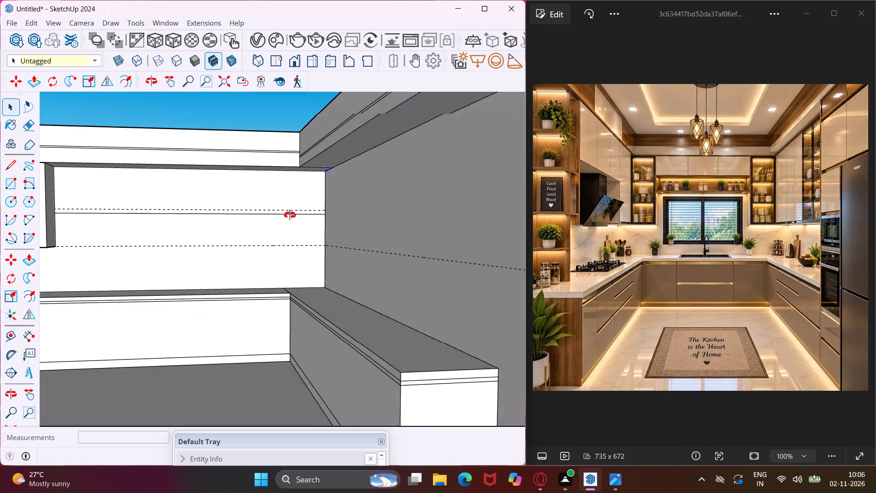
{"action": "middle_click_drag", "start_coordinate": [290, 215], "coordinate": [294, 220]}
{"action": "left_click", "coordinate": [181, 192]}
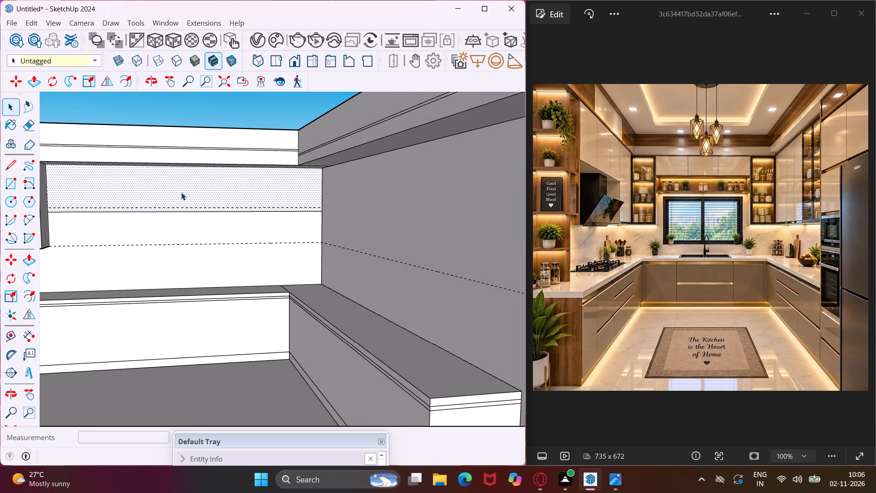
{"action": "left_click", "coordinate": [9, 174]}
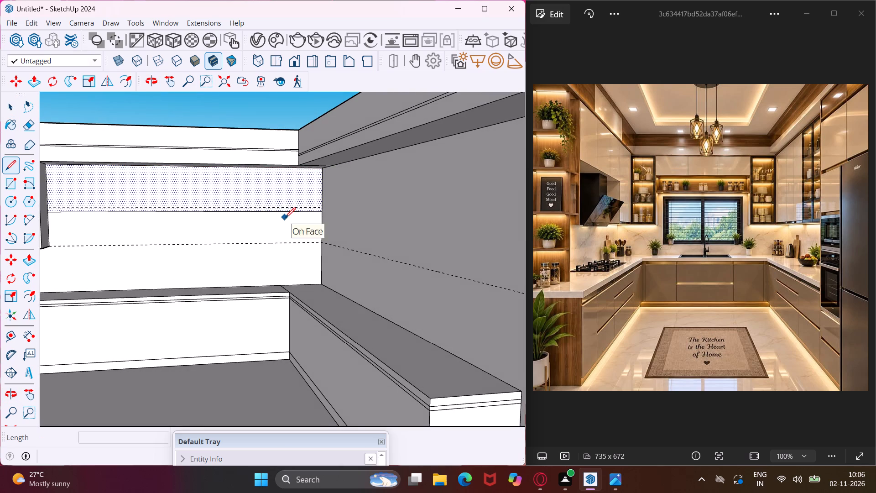
{"action": "middle_click_drag", "start_coordinate": [285, 218], "coordinate": [280, 201]}
{"action": "scroll", "coordinate": [304, 238], "scroll_direction": "up", "scroll_amount": 7}
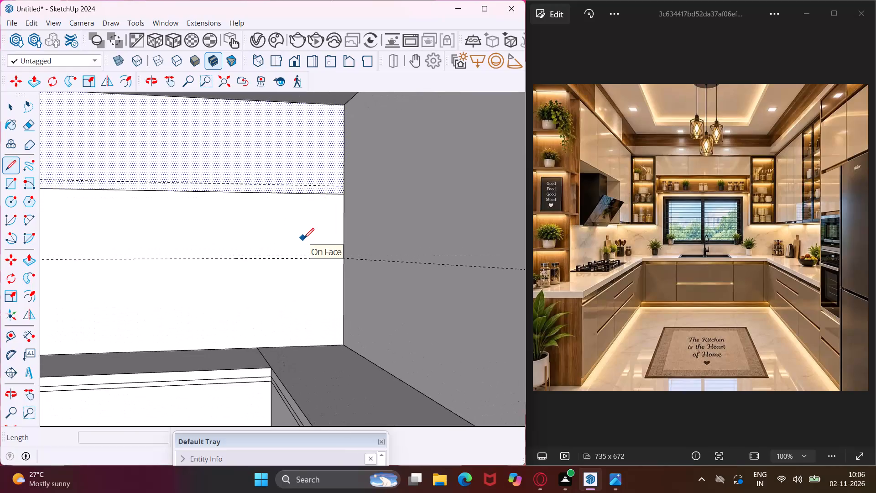
{"action": "left_click", "coordinate": [343, 260]}
{"action": "type", "text": "1'"}
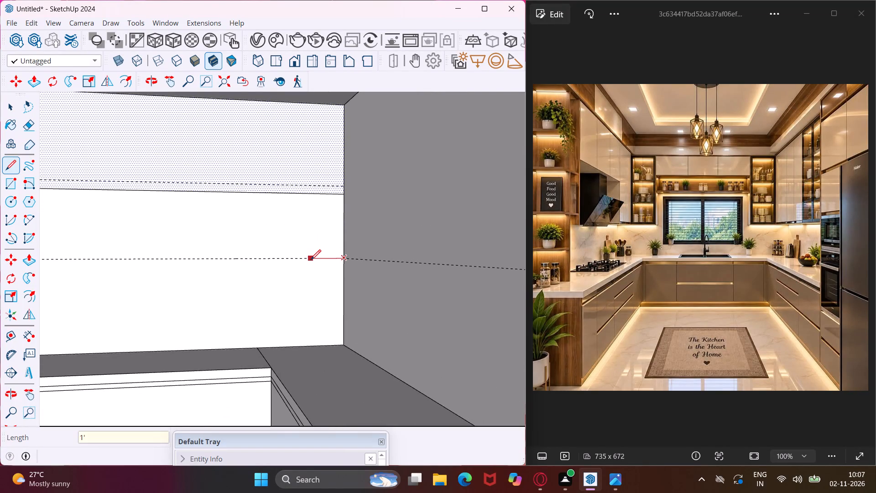
{"action": "type", "text": "4\""}
{"action": "key", "text": "Return"}
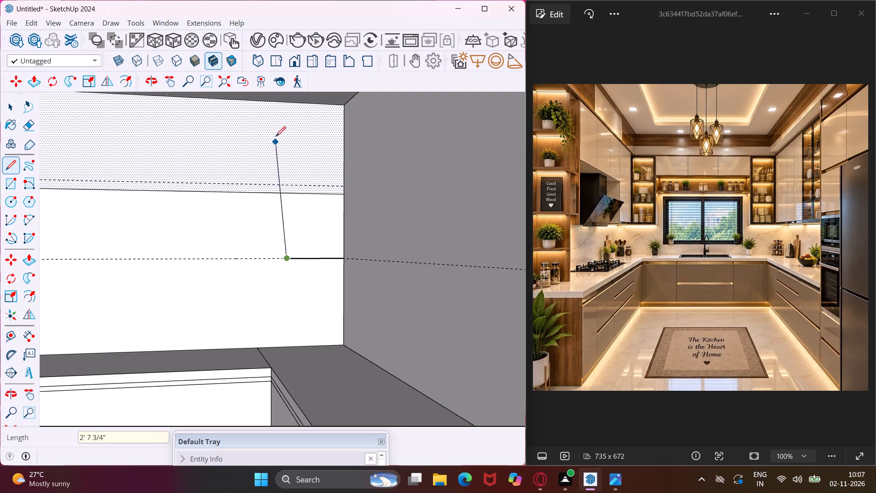
{"action": "left_click", "coordinate": [287, 105]}
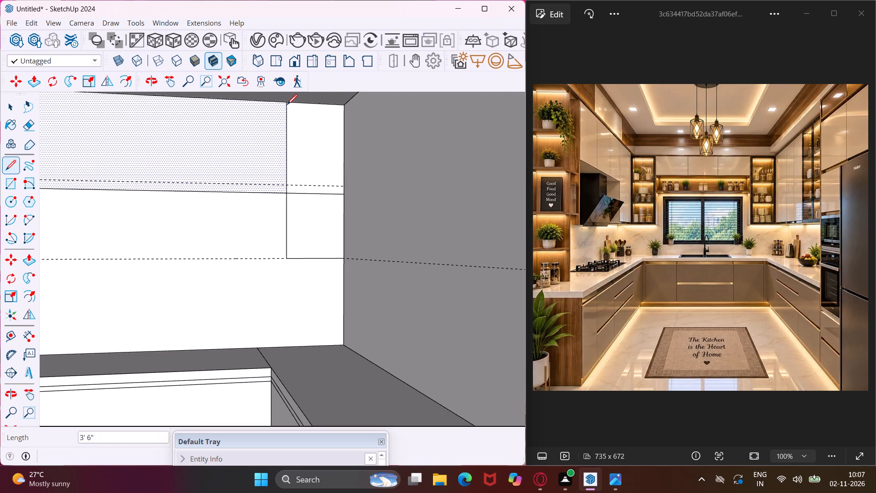
{"action": "key", "text": "Escape"}
{"action": "key", "text": "space"}
Erase the horizontal line segment crossing the new corner cabinet profile on the back wall.
{"action": "scroll", "coordinate": [297, 176], "scroll_direction": "down", "scroll_amount": 4}
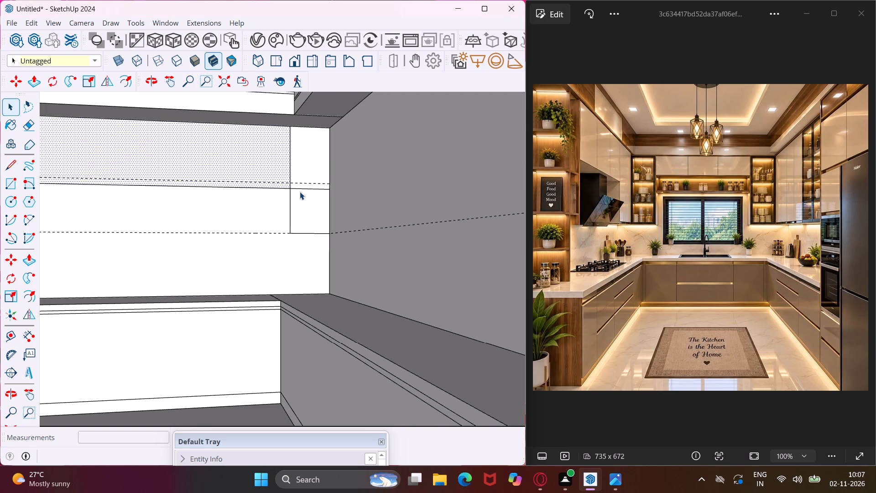
{"action": "key", "text": "e"}
{"action": "left_click", "coordinate": [307, 190]}
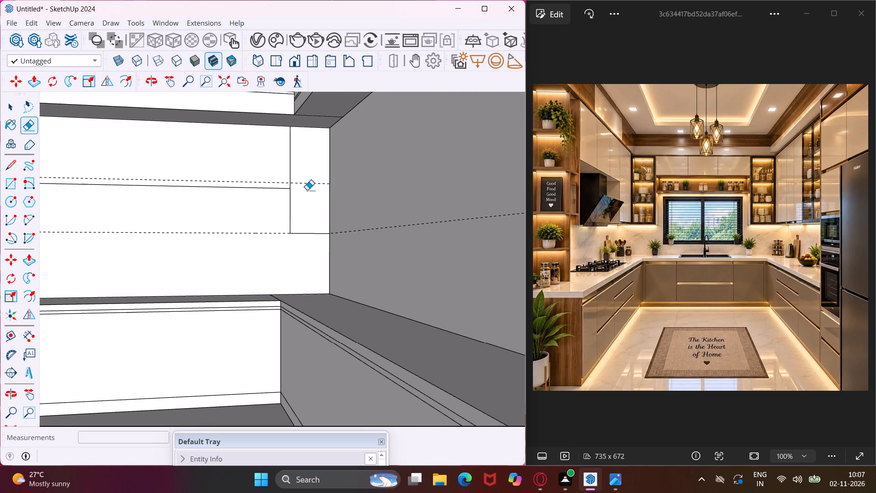
{"action": "key", "text": "Escape"}
{"action": "key", "text": "space"}
Push/Pull the corner profile about 15' 1/8" out along the side wall, level with the end of the counter below.
{"action": "left_click", "coordinate": [307, 190]}
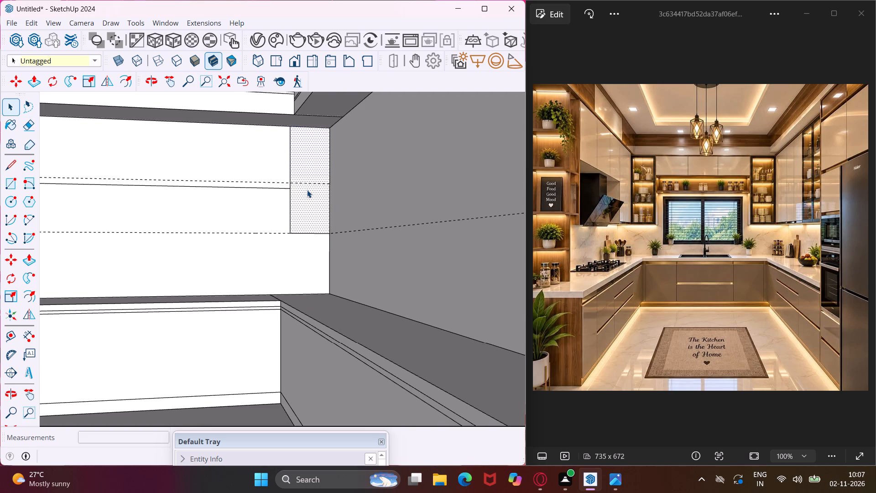
{"action": "key", "text": "p"}
{"action": "left_click", "coordinate": [307, 190]}
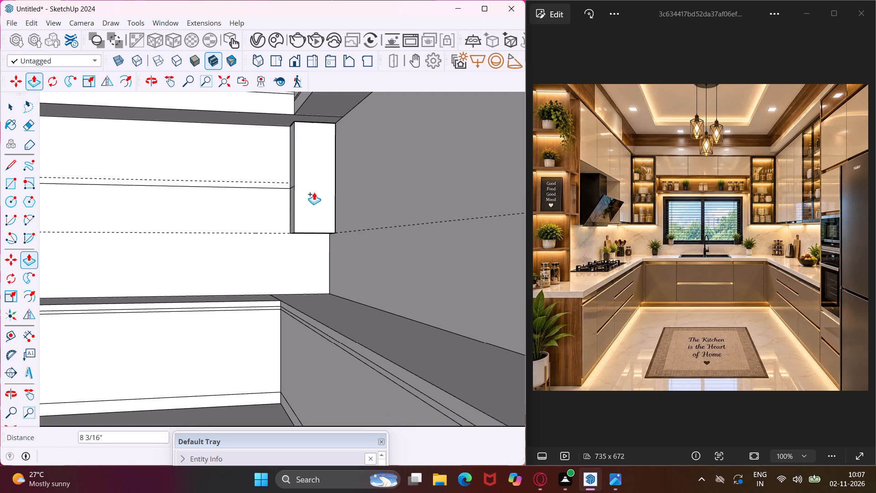
{"action": "scroll", "coordinate": [314, 192], "scroll_direction": "down", "scroll_amount": 9}
{"action": "middle_click_drag", "start_coordinate": [314, 192], "coordinate": [330, 243]}
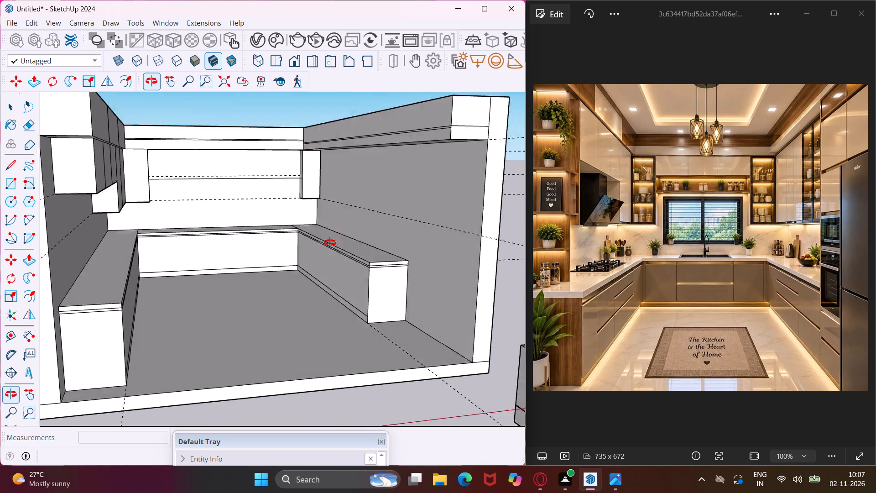
{"action": "middle_click_drag", "start_coordinate": [330, 243], "coordinate": [332, 254]}
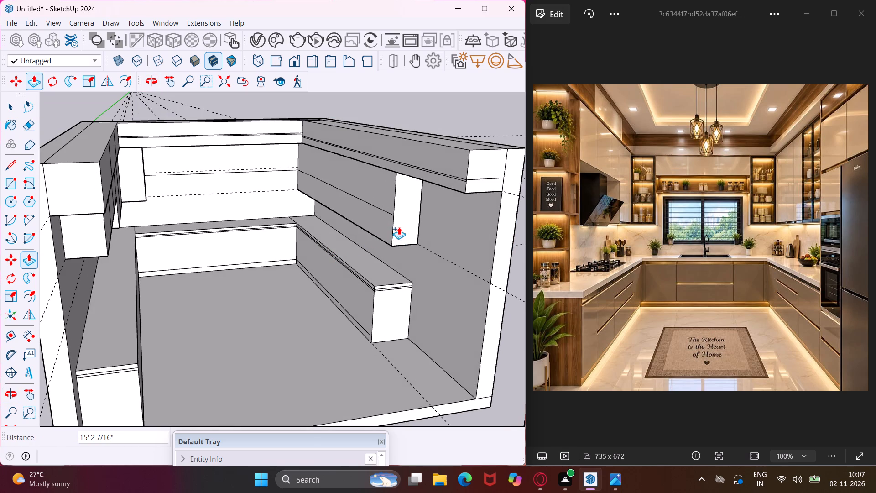
{"action": "left_click", "coordinate": [372, 287]}
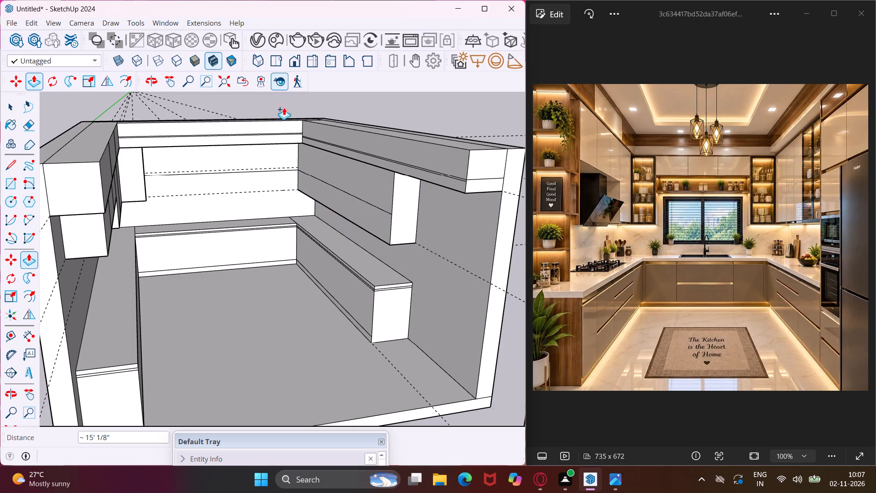
Erase the horizontal line dividing the long side face of the new wall cabinet.
{"action": "scroll", "coordinate": [301, 157], "scroll_direction": "up", "scroll_amount": 7}
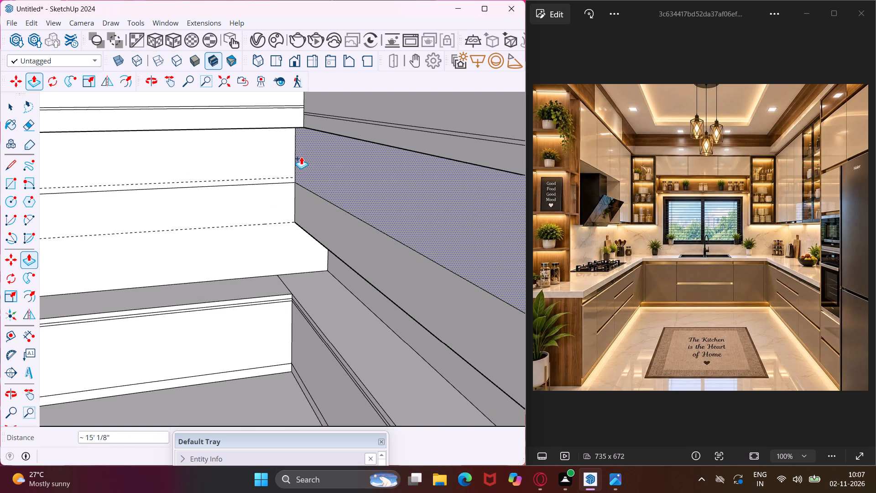
{"action": "scroll", "coordinate": [301, 157], "scroll_direction": "up", "scroll_amount": 5}
{"action": "key", "text": "Escape"}
{"action": "key", "text": "space"}
{"action": "scroll", "coordinate": [304, 201], "scroll_direction": "down", "scroll_amount": 1}
{"action": "key", "text": "e"}
{"action": "left_click", "coordinate": [307, 211]}
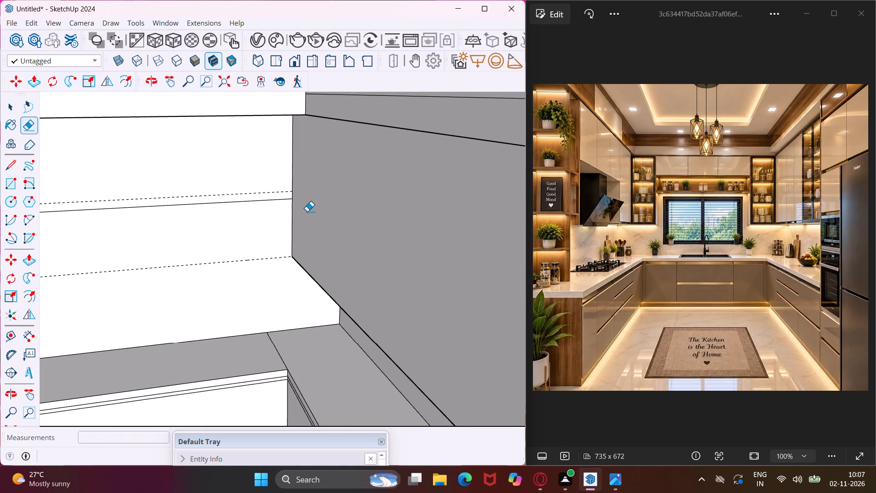
{"action": "scroll", "coordinate": [308, 212], "scroll_direction": "down", "scroll_amount": 8}
{"action": "middle_click_drag", "start_coordinate": [319, 210], "coordinate": [318, 200]}
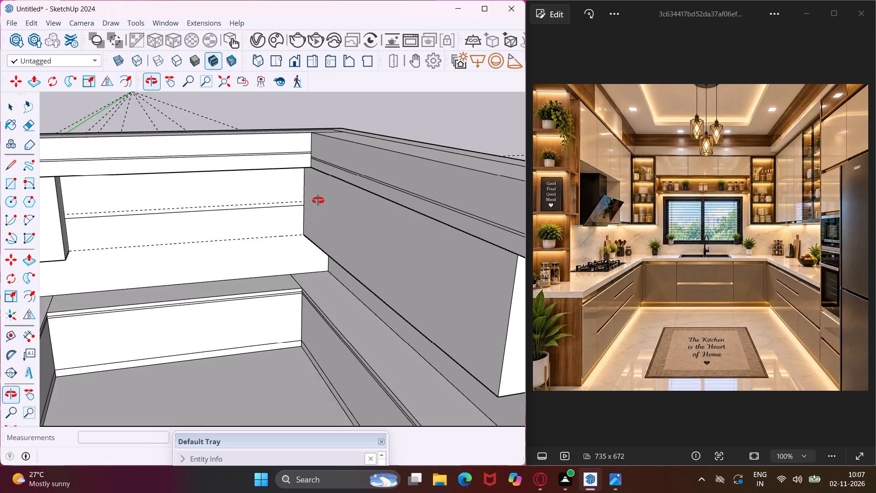
{"action": "middle_click_drag", "start_coordinate": [318, 200], "coordinate": [312, 184]}
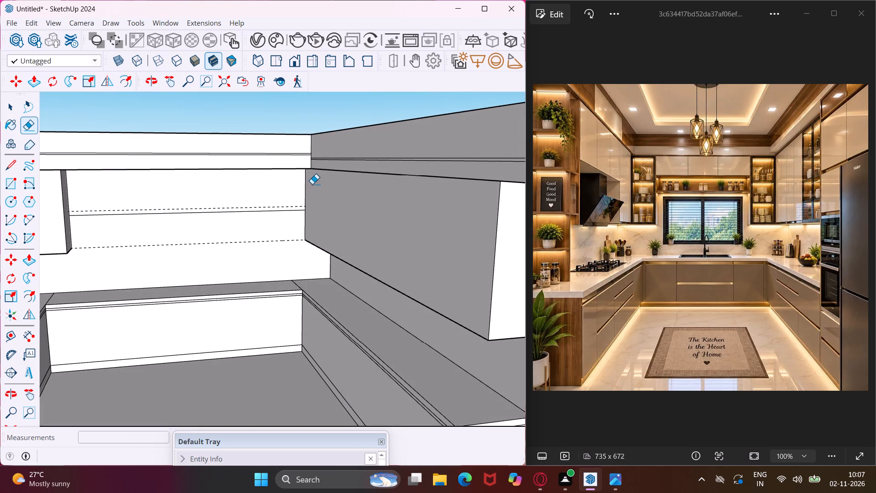
{"action": "middle_click_drag", "start_coordinate": [312, 184], "coordinate": [344, 174]}
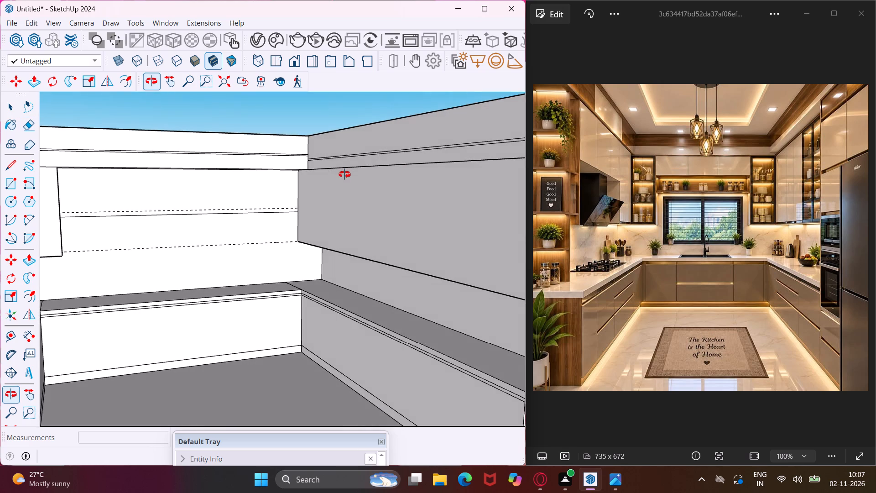
{"action": "middle_click_drag", "start_coordinate": [344, 174], "coordinate": [345, 174]}
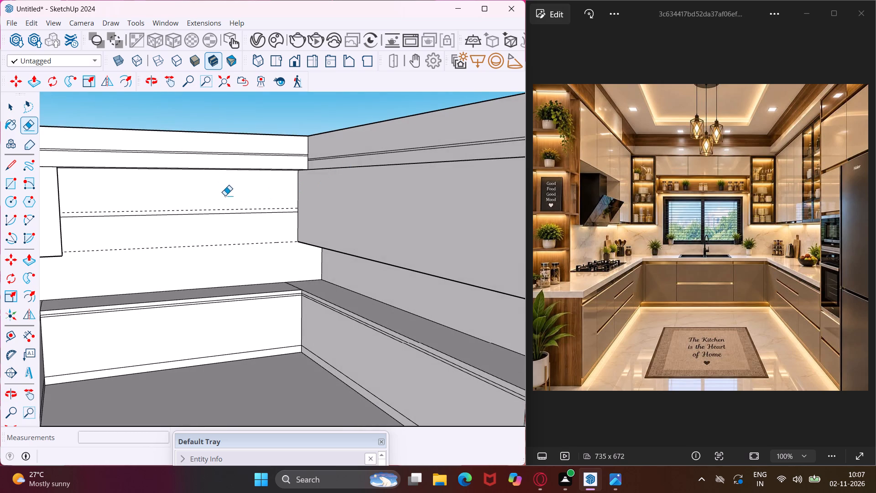
{"action": "key", "text": "Escape"}
{"action": "key", "text": "space"}
Copy the lower edge of the back wall rectangle, between the two corner cabinets, upward by about 7/8".
{"action": "scroll", "coordinate": [221, 198], "scroll_direction": "down", "scroll_amount": 3}
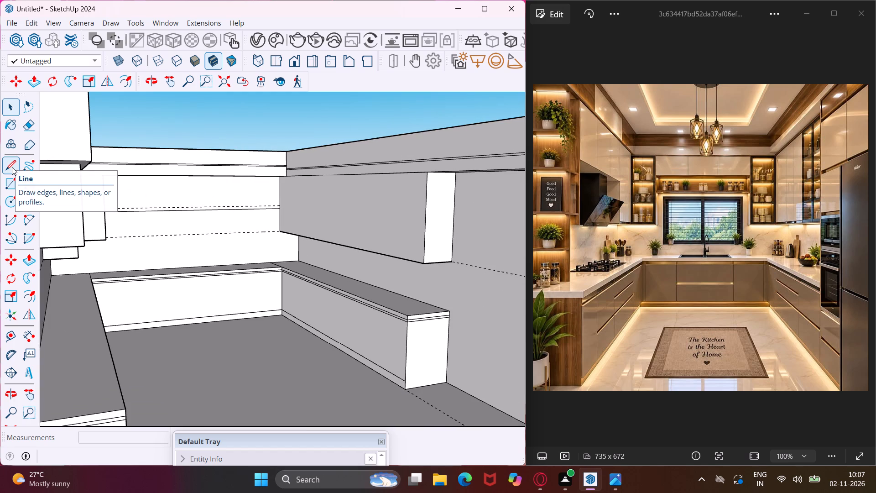
{"action": "key", "text": "Escape"}
{"action": "key", "text": "space"}
{"action": "scroll", "coordinate": [103, 208], "scroll_direction": "up", "scroll_amount": 9}
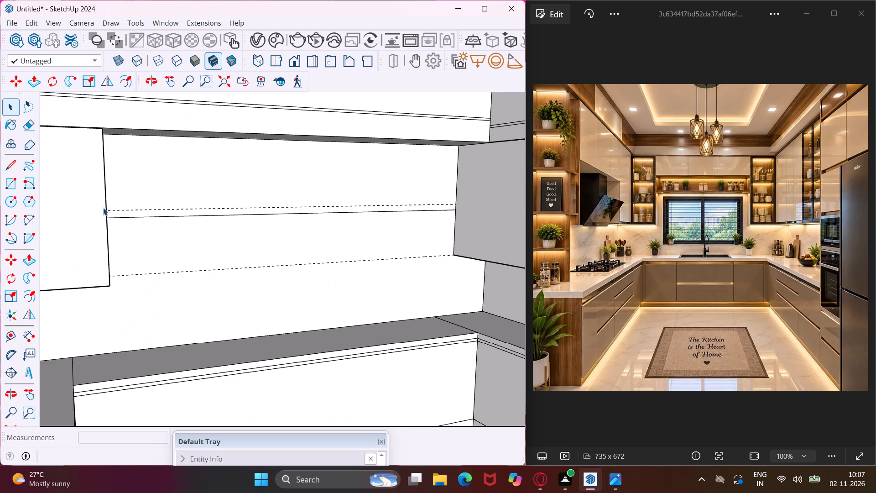
{"action": "middle_click_drag", "start_coordinate": [130, 210], "coordinate": [43, 222]}
{"action": "scroll", "coordinate": [103, 217], "scroll_direction": "up", "scroll_amount": 5}
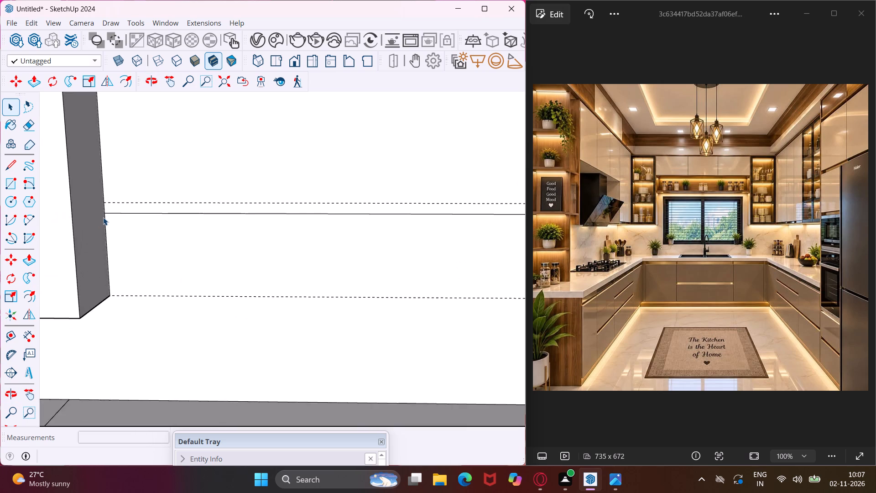
{"action": "scroll", "coordinate": [110, 212], "scroll_direction": "up", "scroll_amount": 2}
{"action": "left_click", "coordinate": [111, 213]}
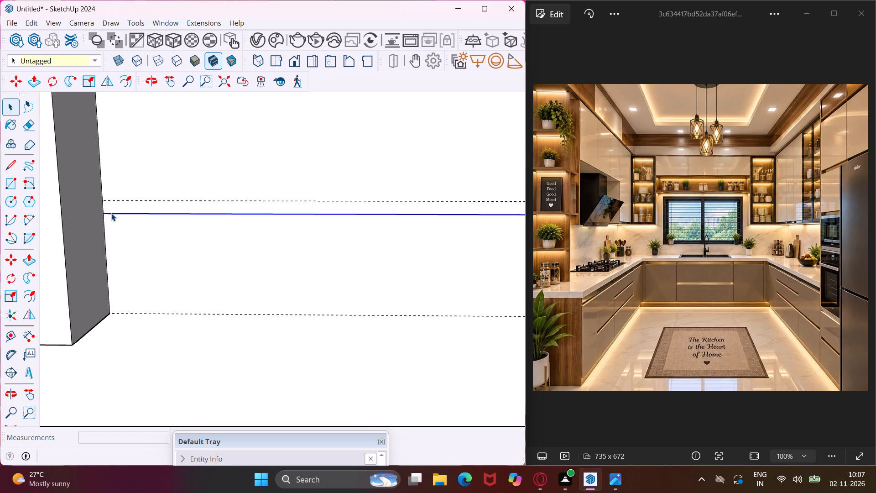
{"action": "key", "text": "m"}
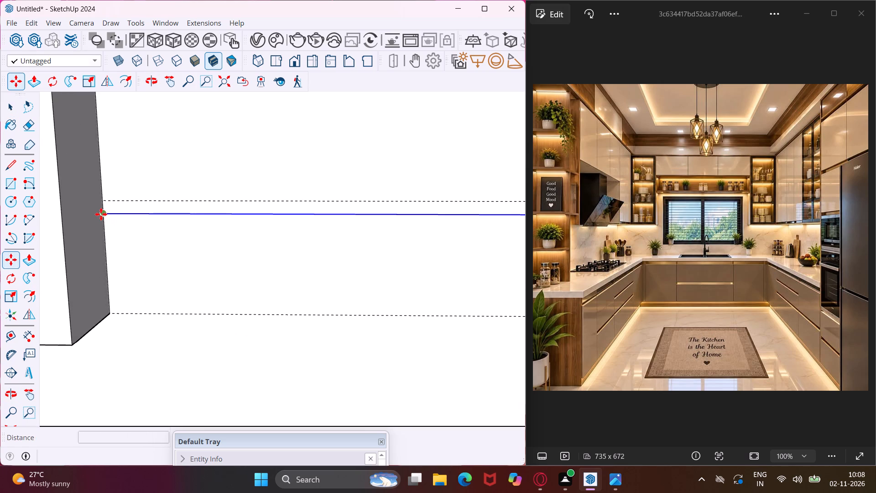
{"action": "left_click", "coordinate": [101, 214]}
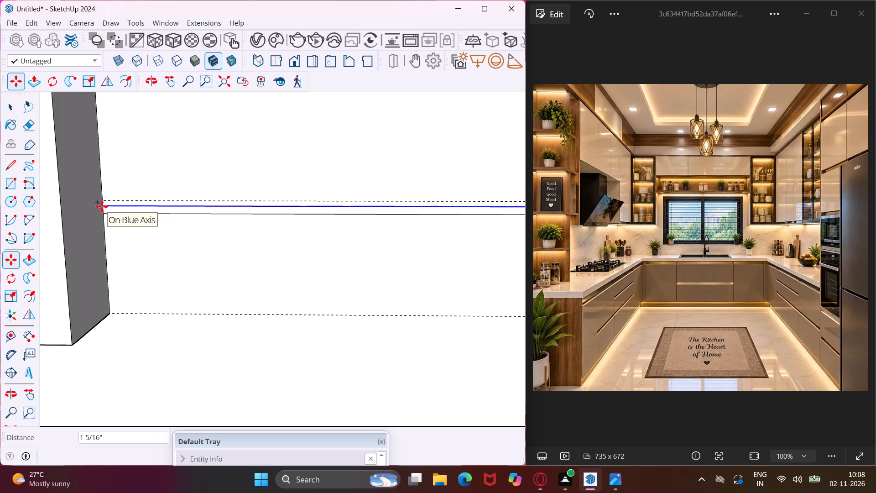
{"action": "scroll", "coordinate": [102, 206], "scroll_direction": "up", "scroll_amount": 5}
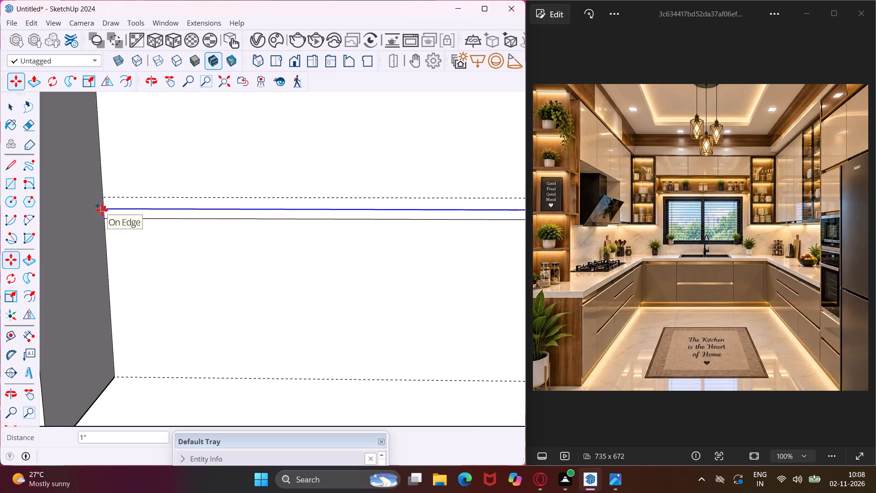
{"action": "left_click", "coordinate": [102, 210]}
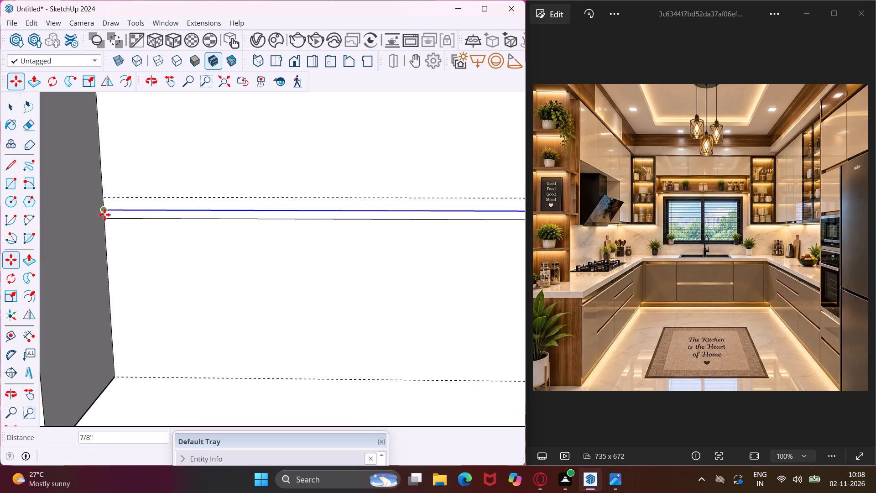
Copy the upper horizontal edge on the back wall between the corner cabinets upward by about 9 1/8".
{"action": "left_click", "coordinate": [105, 209]}
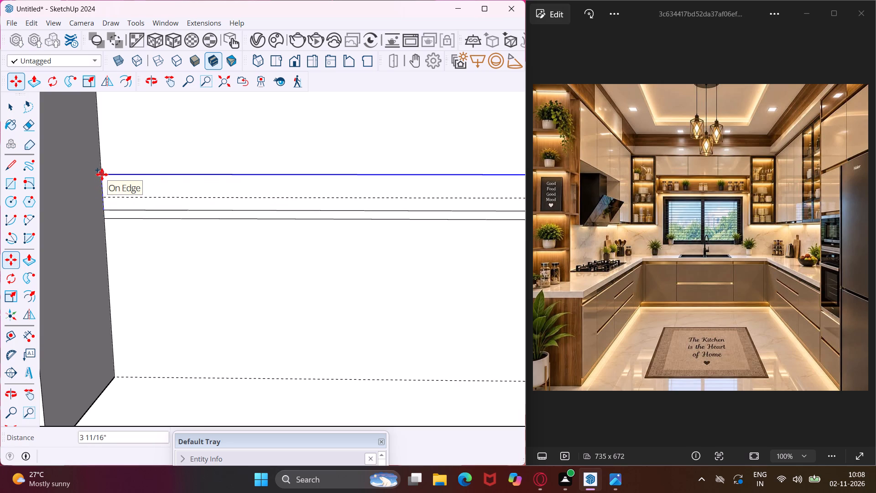
{"action": "scroll", "coordinate": [102, 174], "scroll_direction": "down", "scroll_amount": 12}
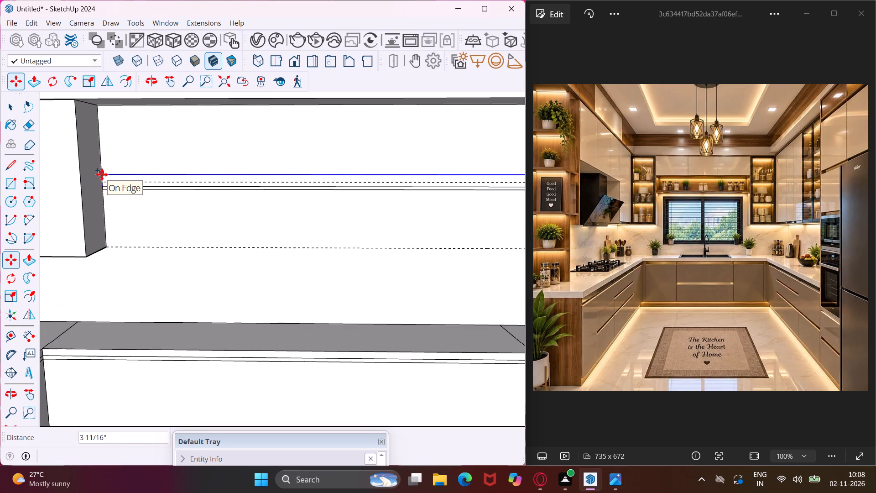
{"action": "scroll", "coordinate": [102, 174], "scroll_direction": "down", "scroll_amount": 2}
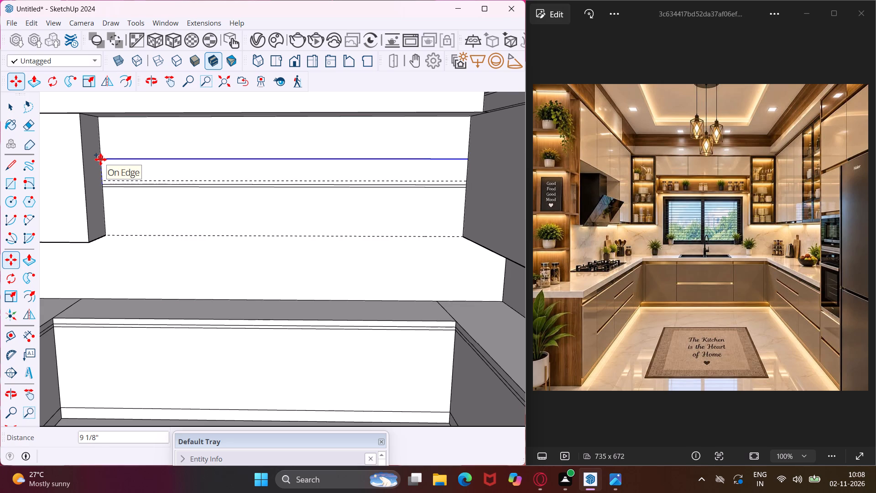
{"action": "left_click", "coordinate": [100, 159]}
{"action": "key", "text": "Escape"}
{"action": "key", "text": "space"}
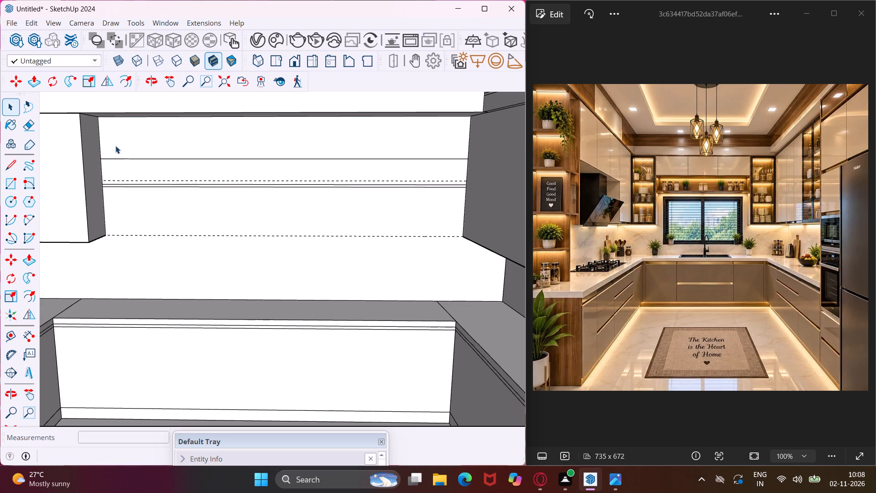
Push/Pull the upper back-wall band out 1' 4", flush with the front of the adjoining left corner cabinet.
{"action": "left_click", "coordinate": [119, 144]}
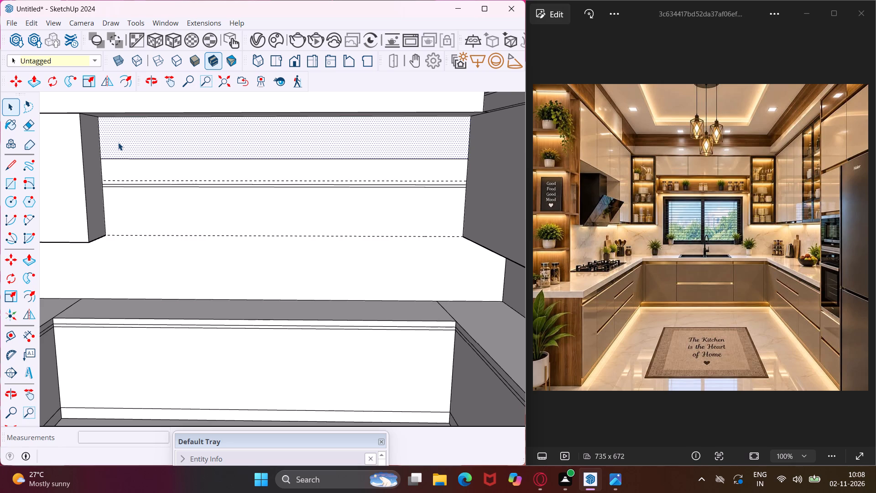
{"action": "key", "text": "p"}
{"action": "left_click", "coordinate": [118, 142]}
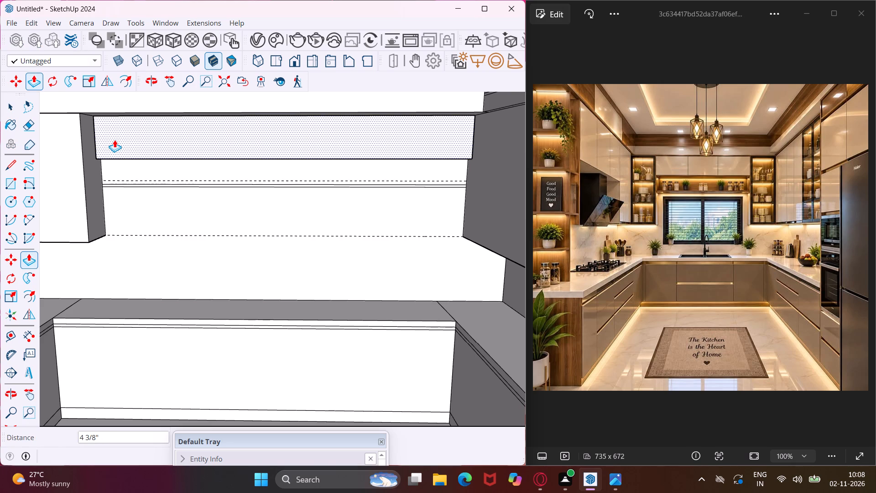
{"action": "left_click", "coordinate": [73, 185]}
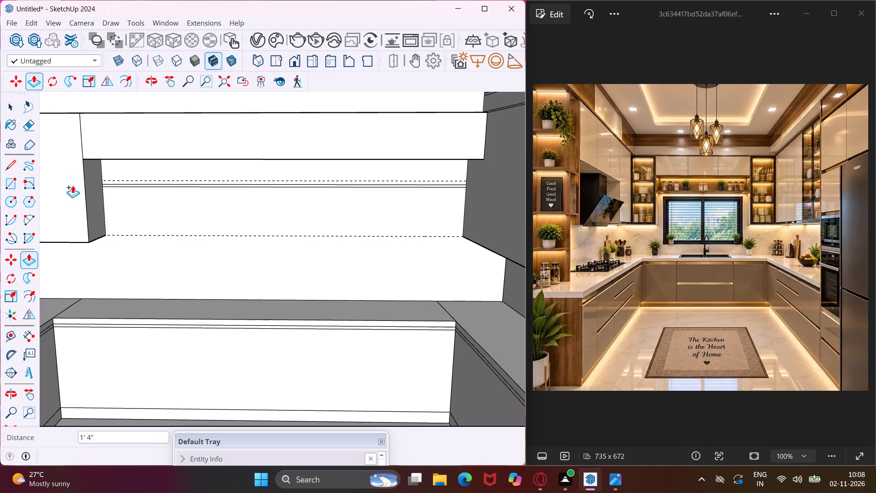
Push/Pull the thin back-wall strip out 1' 4" to form a shelf flush with the corner cabinet.
{"action": "scroll", "coordinate": [110, 184], "scroll_direction": "up", "scroll_amount": 14}
{"action": "left_click", "coordinate": [106, 189]}
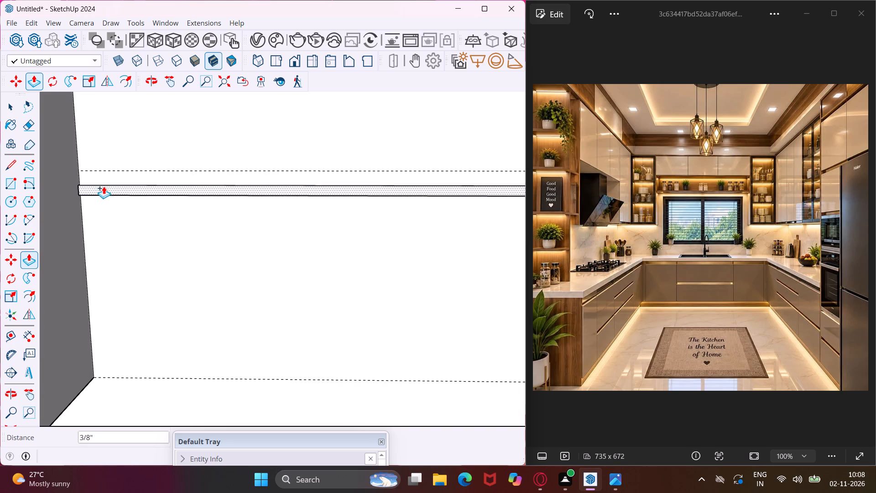
{"action": "scroll", "coordinate": [101, 185], "scroll_direction": "down", "scroll_amount": 11}
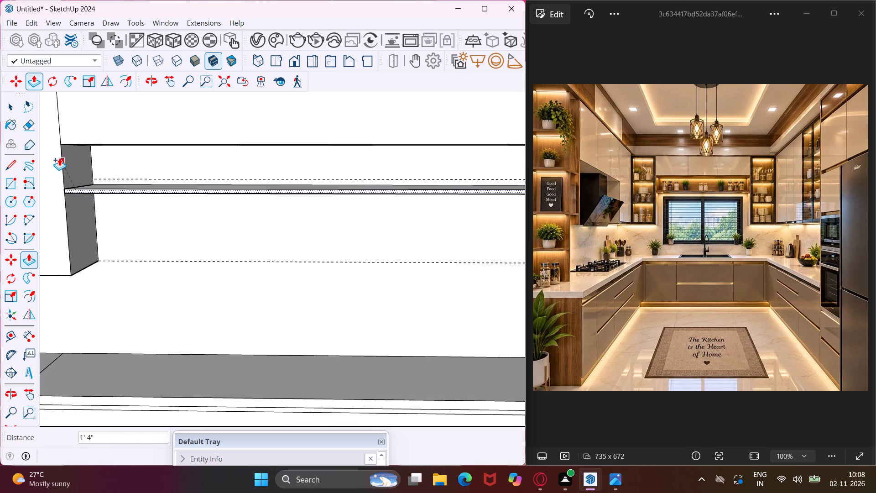
{"action": "left_click", "coordinate": [59, 158]}
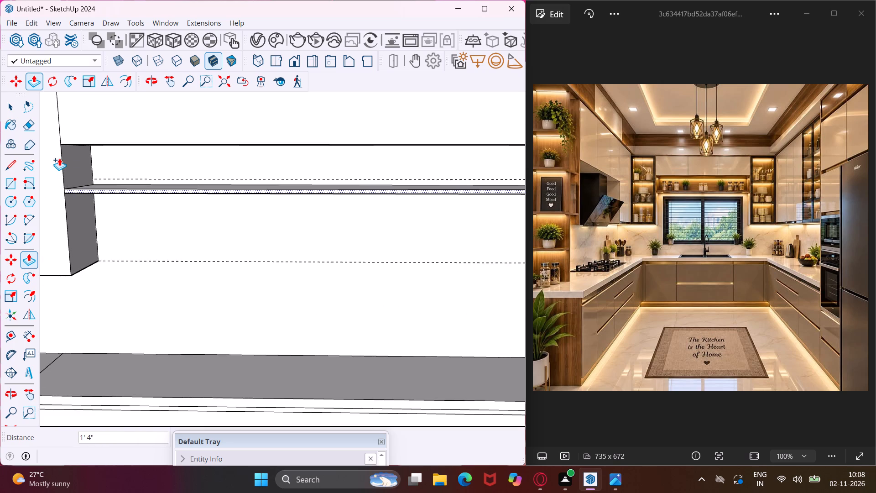
Push/Pull the left side face of the open niche above the shelf inward by about 9/16".
{"action": "scroll", "coordinate": [73, 160], "scroll_direction": "up", "scroll_amount": 7}
{"action": "left_click", "coordinate": [73, 160]}
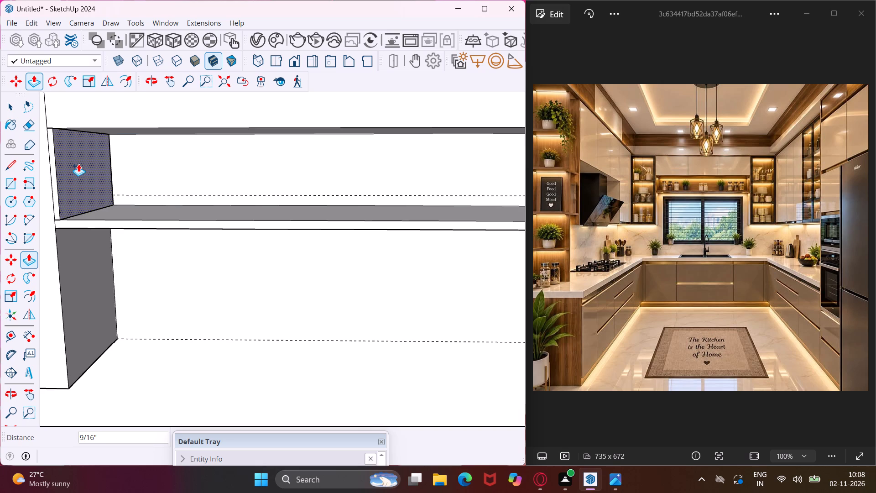
{"action": "left_click", "coordinate": [78, 164]}
{"action": "scroll", "coordinate": [91, 168], "scroll_direction": "down", "scroll_amount": 15}
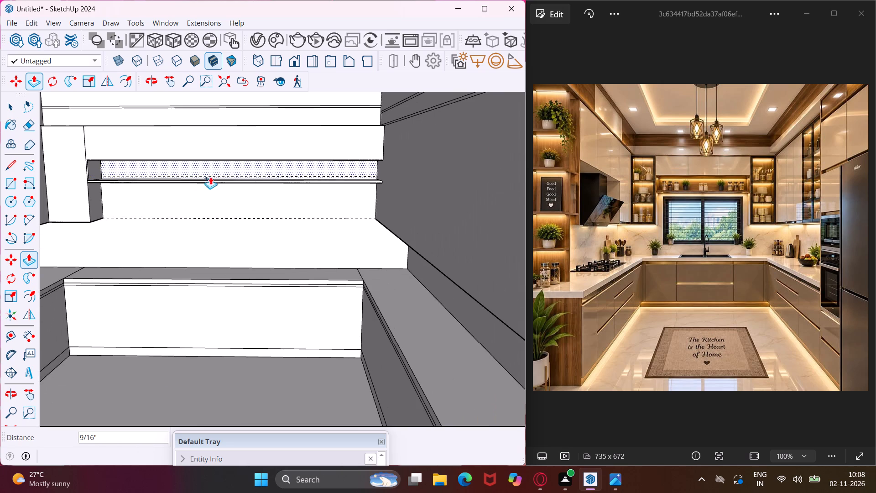
{"action": "key", "text": "Escape"}
{"action": "key", "text": "space"}
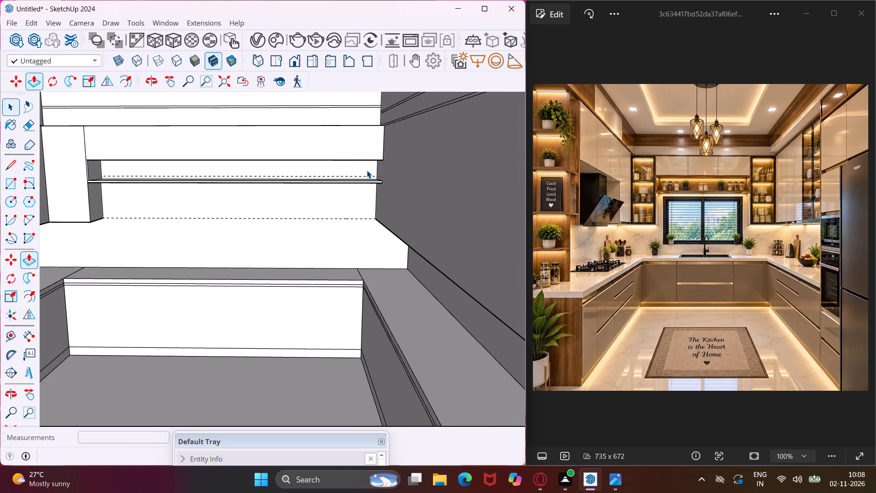
Draw a 9 1/8" vertical edge at the niche's right front corner and delete the face closing off the opening.
{"action": "left_click", "coordinate": [17, 167]}
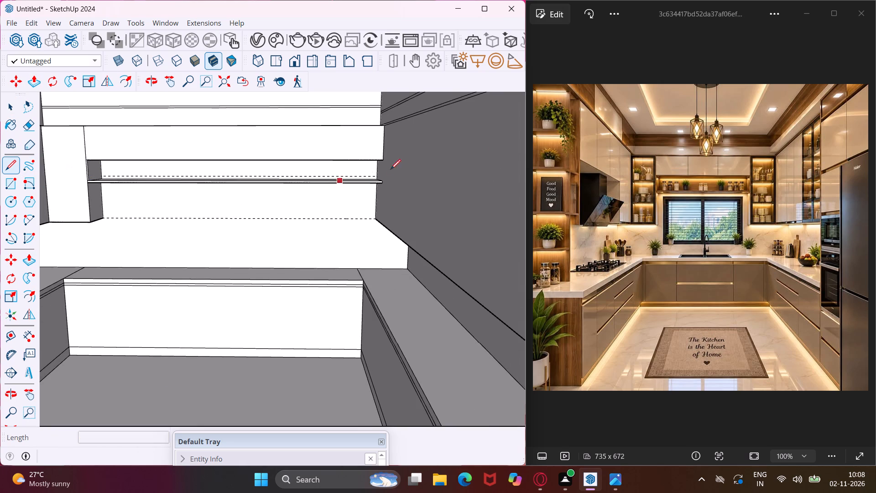
{"action": "scroll", "coordinate": [396, 168], "scroll_direction": "up", "scroll_amount": 12}
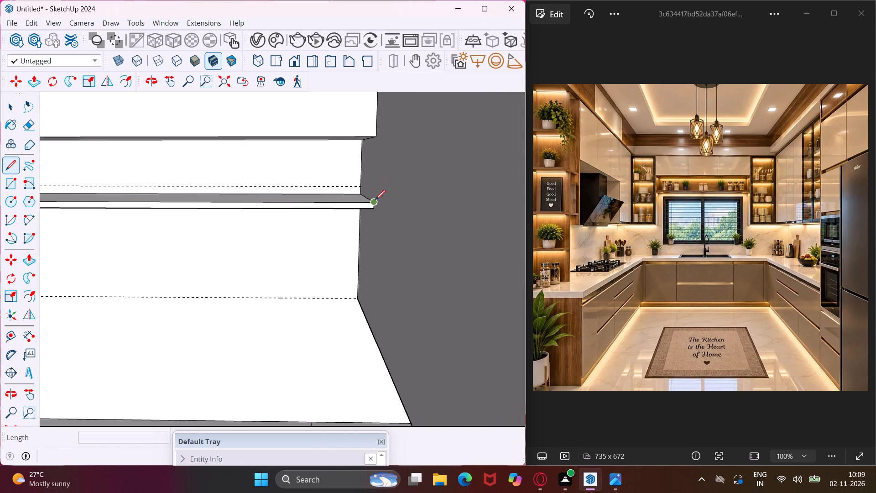
{"action": "left_click", "coordinate": [375, 201]}
{"action": "left_click", "coordinate": [376, 137]}
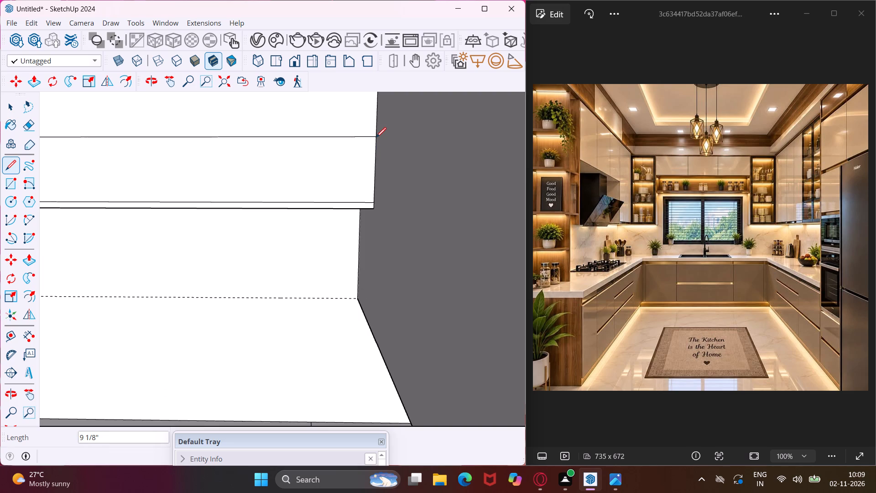
{"action": "key", "text": "Escape"}
{"action": "key", "text": "space"}
{"action": "left_click", "coordinate": [340, 161]}
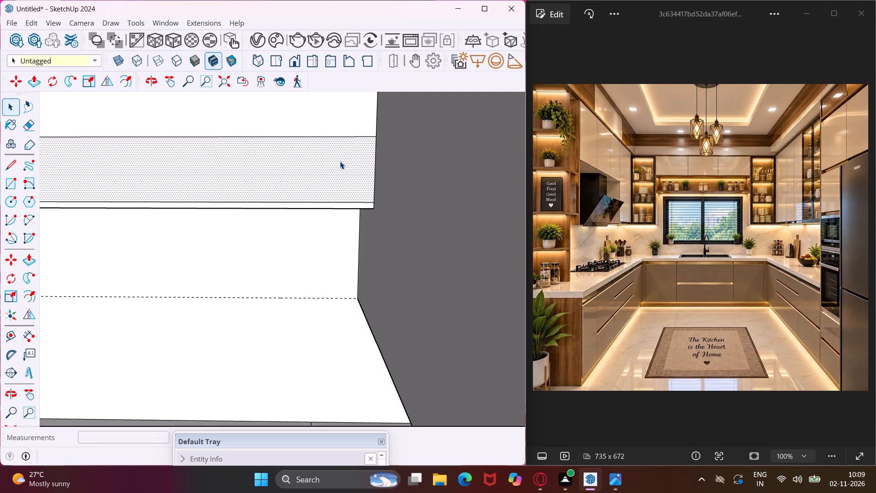
{"action": "key", "text": "Delete"}
Push/Pull the right side face of the open niche inward by about 1/2".
{"action": "middle_click_drag", "start_coordinate": [358, 173], "coordinate": [395, 190]}
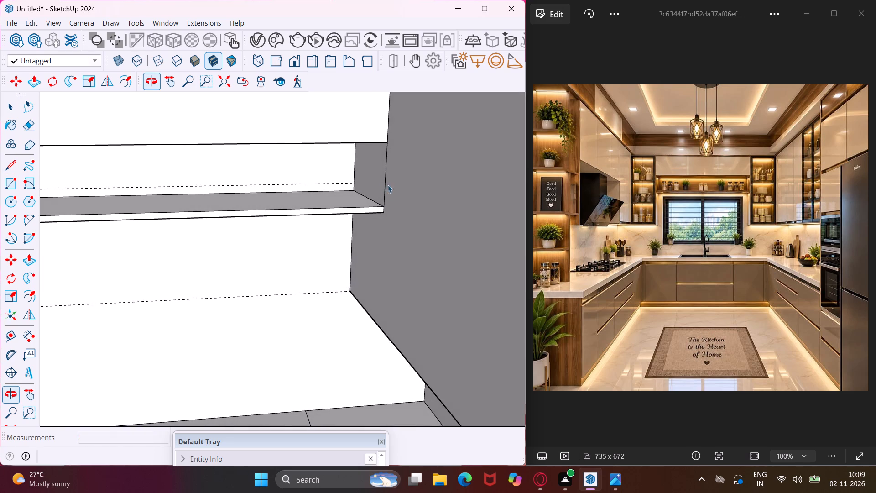
{"action": "left_click", "coordinate": [381, 168]}
{"action": "key", "text": "p"}
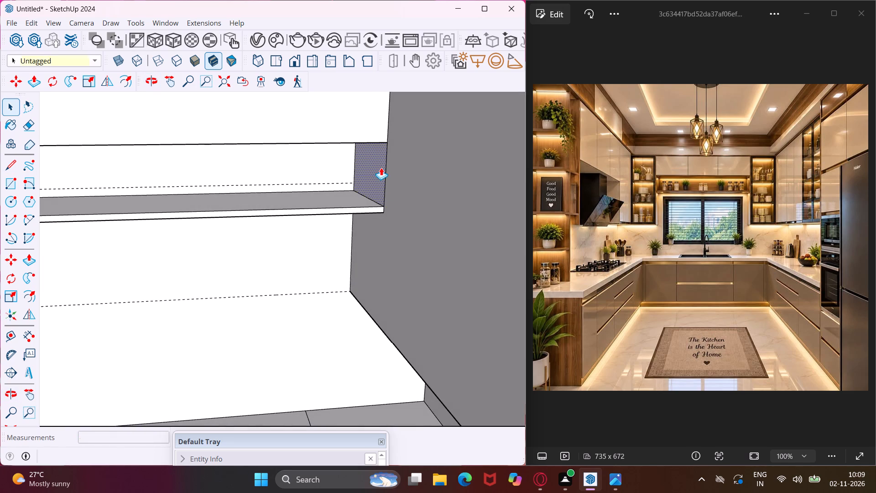
{"action": "left_click", "coordinate": [381, 168]}
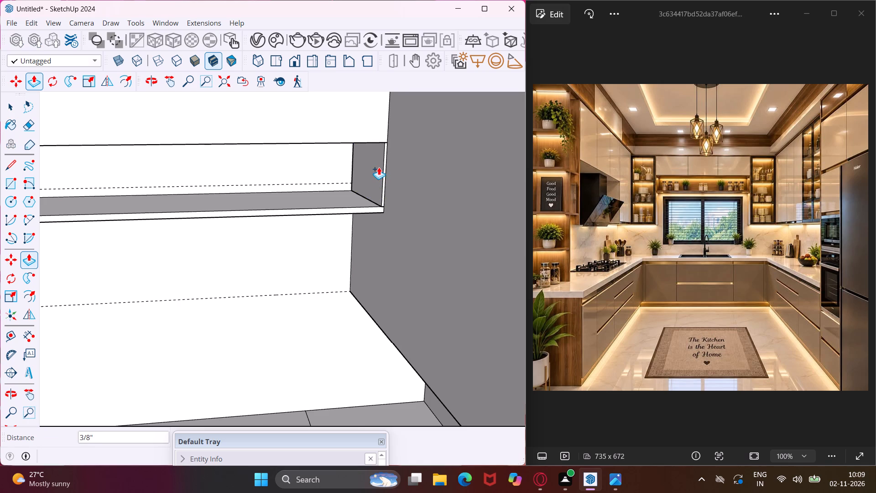
{"action": "left_click", "coordinate": [377, 167]}
{"action": "scroll", "coordinate": [385, 146], "scroll_direction": "down", "scroll_amount": 4}
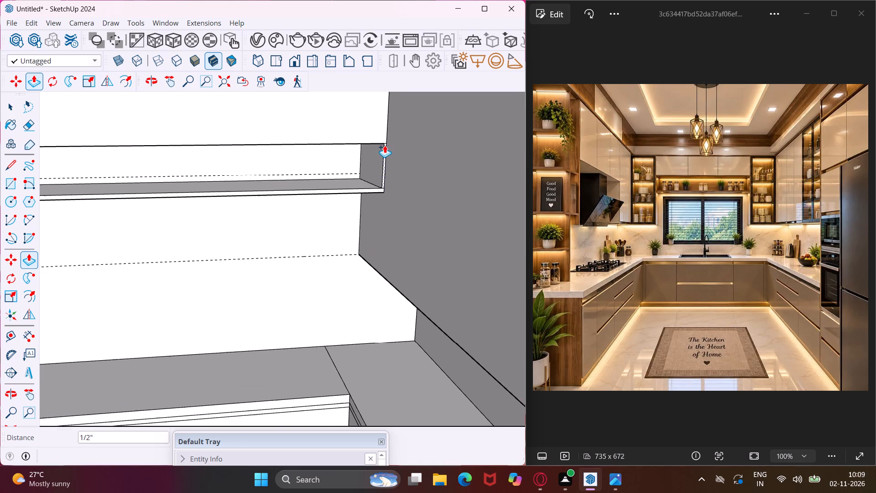
{"action": "scroll", "coordinate": [385, 145], "scroll_direction": "down", "scroll_amount": 8}
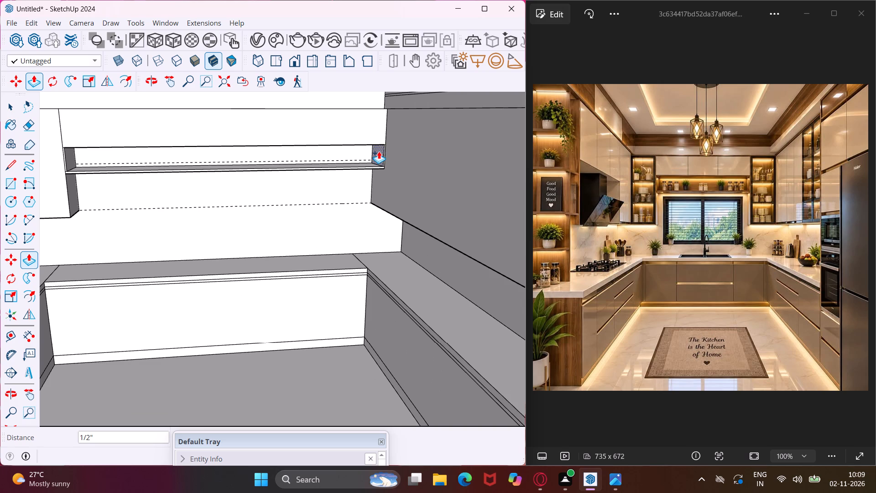
Draw a 9 1/8" vertical line on the niche's back face, from its top edge down to the shelf, near the right end.
{"action": "middle_click_drag", "start_coordinate": [379, 151], "coordinate": [370, 132]}
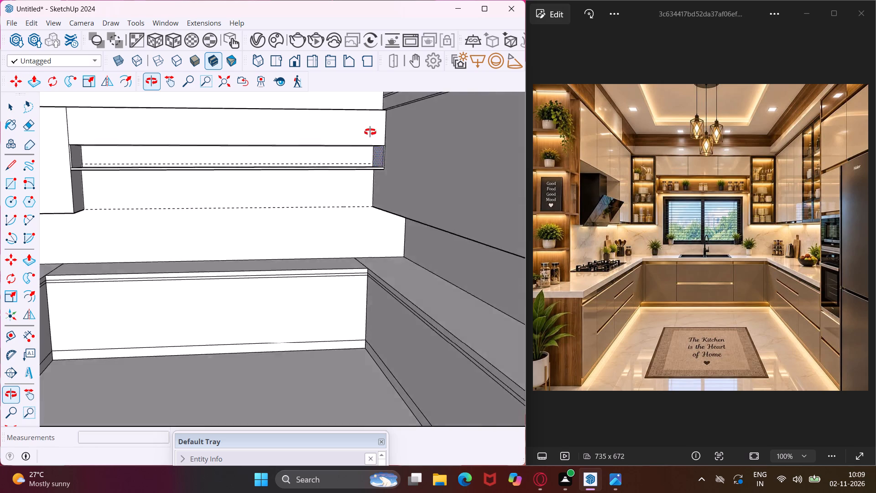
{"action": "middle_click_drag", "start_coordinate": [370, 132], "coordinate": [365, 87]}
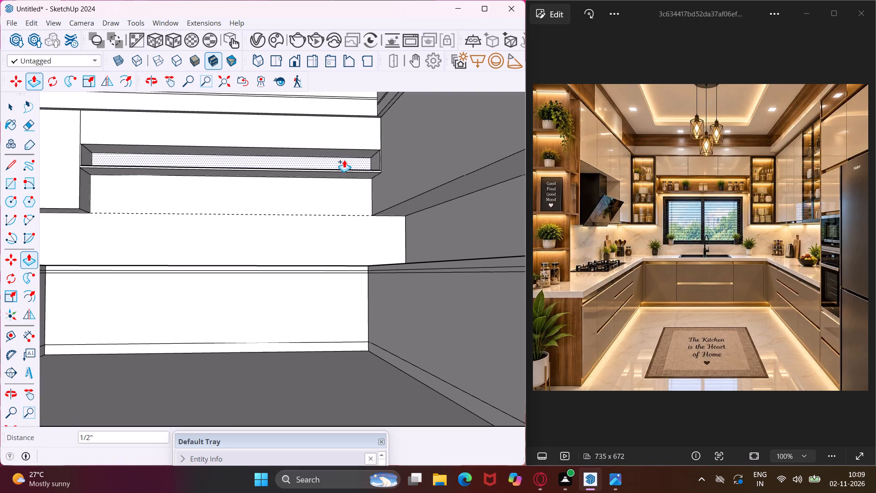
{"action": "left_click", "coordinate": [18, 173]}
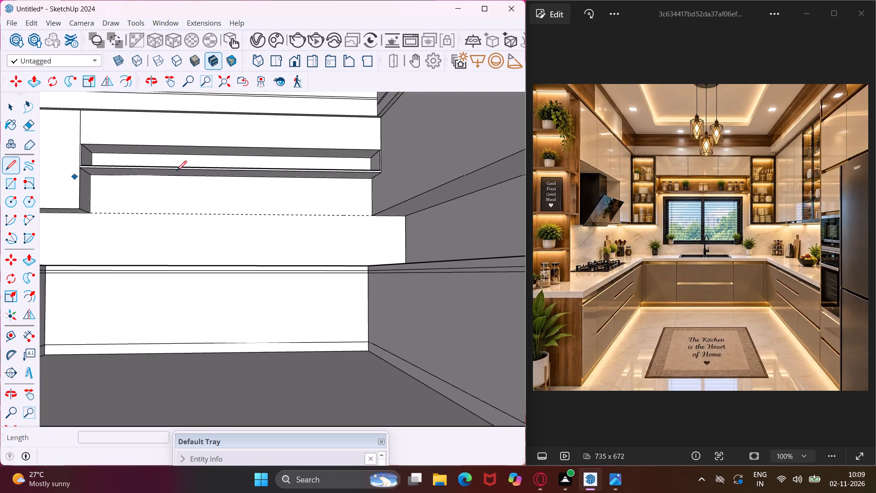
{"action": "middle_click_drag", "start_coordinate": [323, 160], "coordinate": [327, 182]}
{"action": "scroll", "coordinate": [328, 159], "scroll_direction": "up", "scroll_amount": 3}
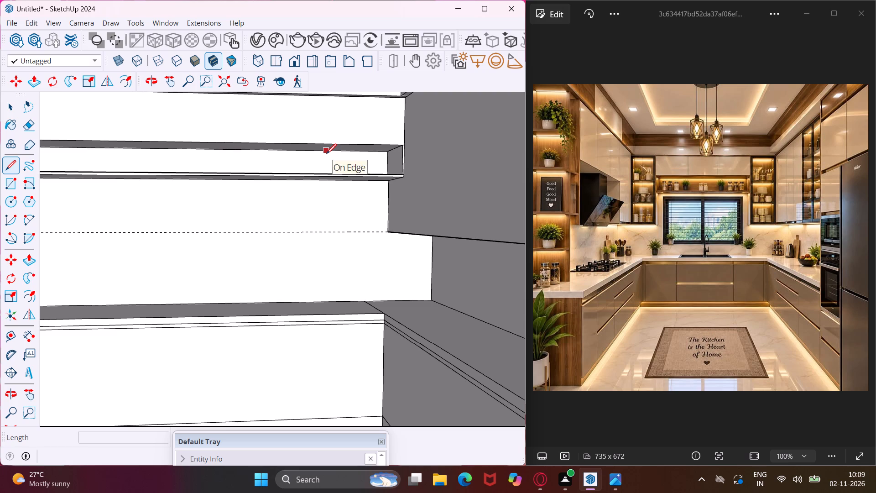
{"action": "left_click", "coordinate": [326, 154]}
{"action": "middle_click_drag", "start_coordinate": [325, 172], "coordinate": [322, 236]}
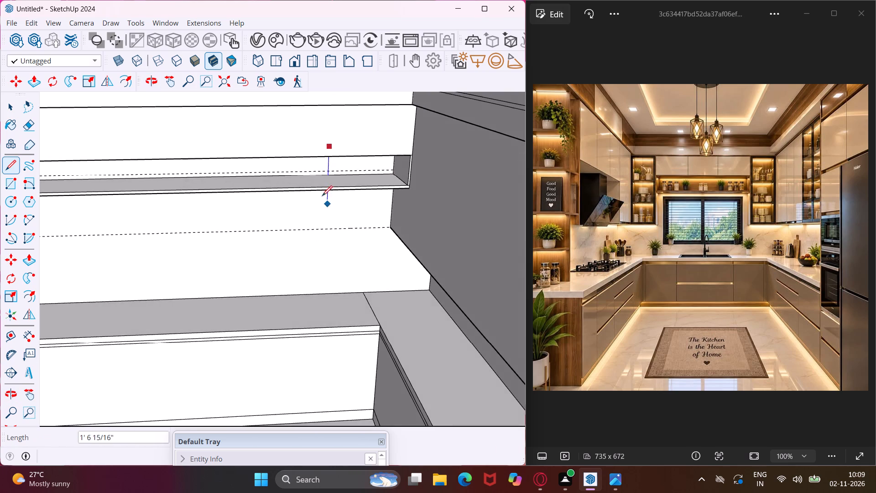
{"action": "scroll", "coordinate": [326, 185], "scroll_direction": "up", "scroll_amount": 6}
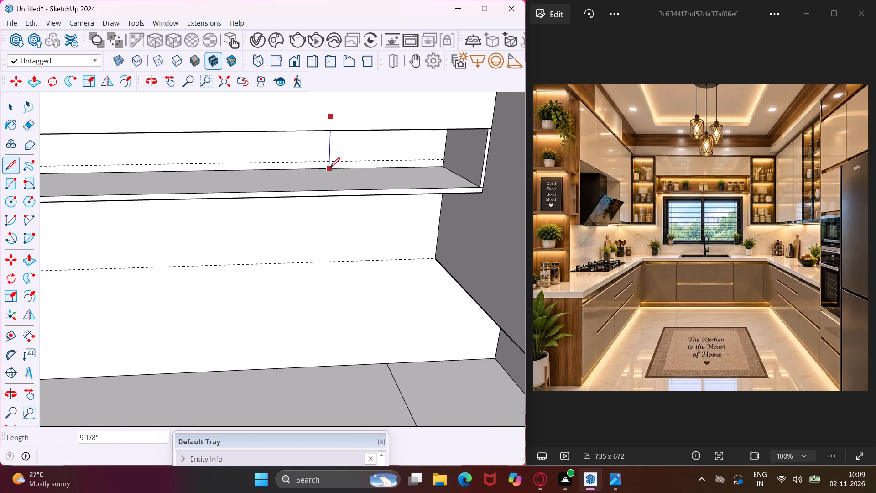
{"action": "left_click", "coordinate": [330, 168]}
{"action": "scroll", "coordinate": [329, 188], "scroll_direction": "up", "scroll_amount": 1}
{"action": "middle_click_drag", "start_coordinate": [327, 188], "coordinate": [315, 150]}
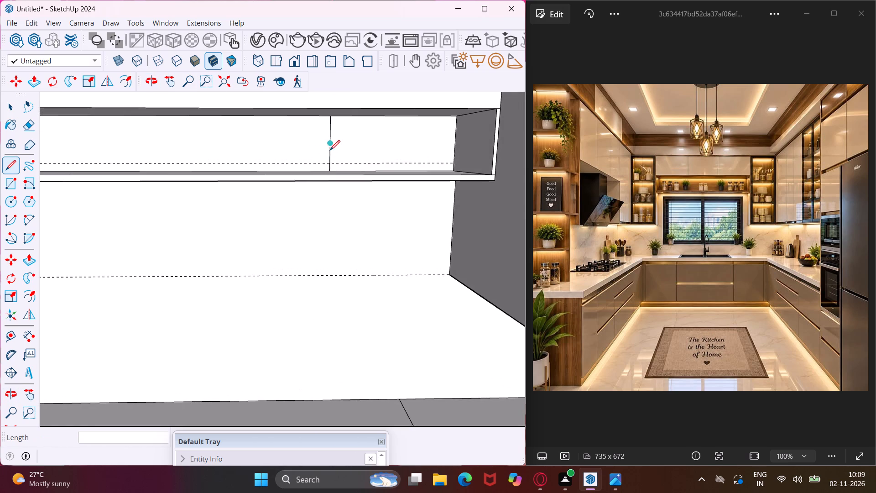
{"action": "key", "text": "Escape"}
{"action": "key", "text": "space"}
Draw a 1' 4" line across the niche's ceiling, from the top of the vertical line to the front edge.
{"action": "left_click", "coordinate": [370, 114]}
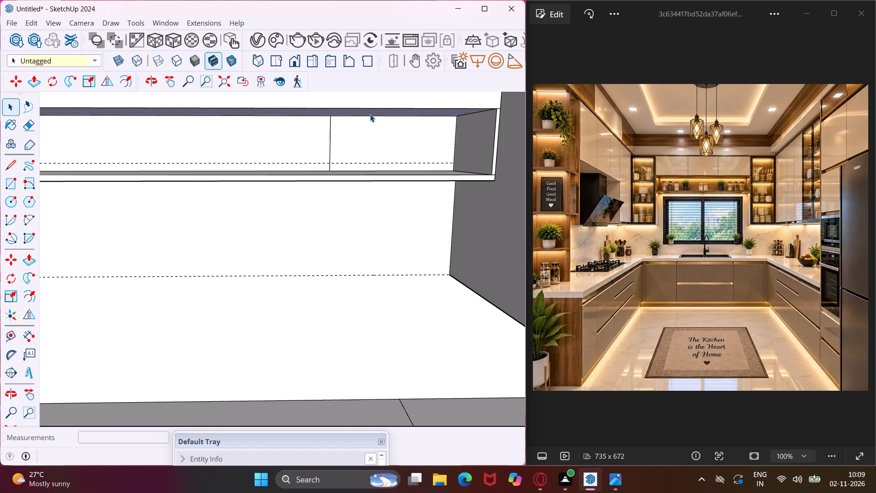
{"action": "middle_click_drag", "start_coordinate": [365, 118], "coordinate": [354, 76]}
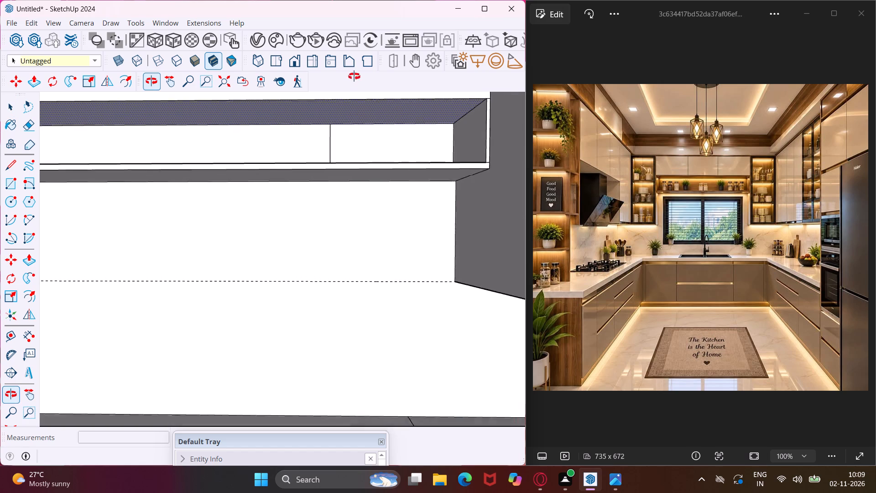
{"action": "middle_click_drag", "start_coordinate": [354, 76], "coordinate": [353, 73]}
{"action": "left_click", "coordinate": [11, 167]}
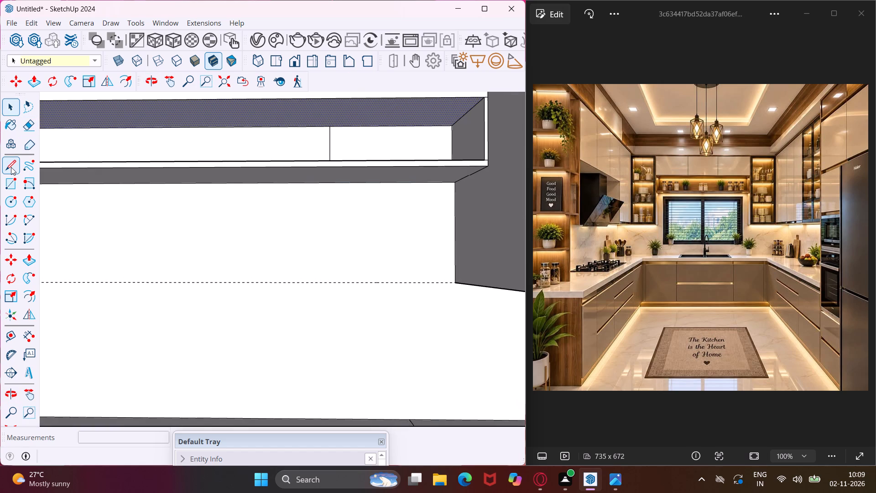
{"action": "left_click", "coordinate": [331, 126]}
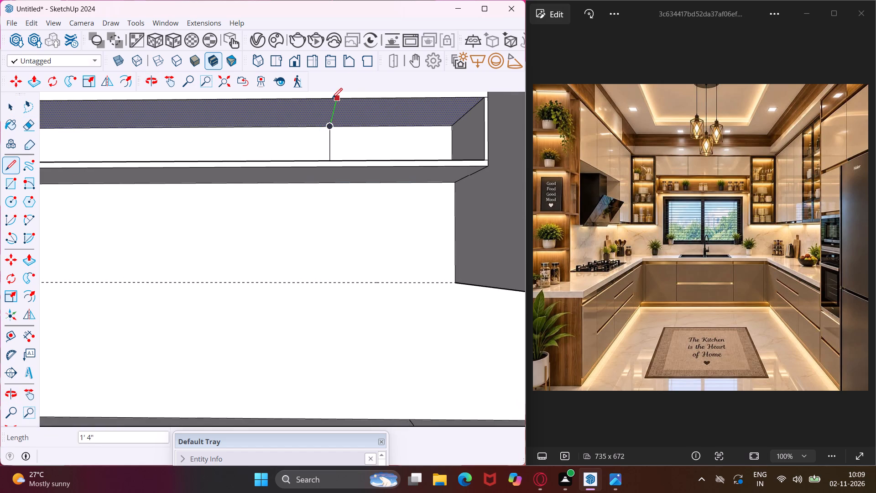
{"action": "left_click", "coordinate": [334, 98]}
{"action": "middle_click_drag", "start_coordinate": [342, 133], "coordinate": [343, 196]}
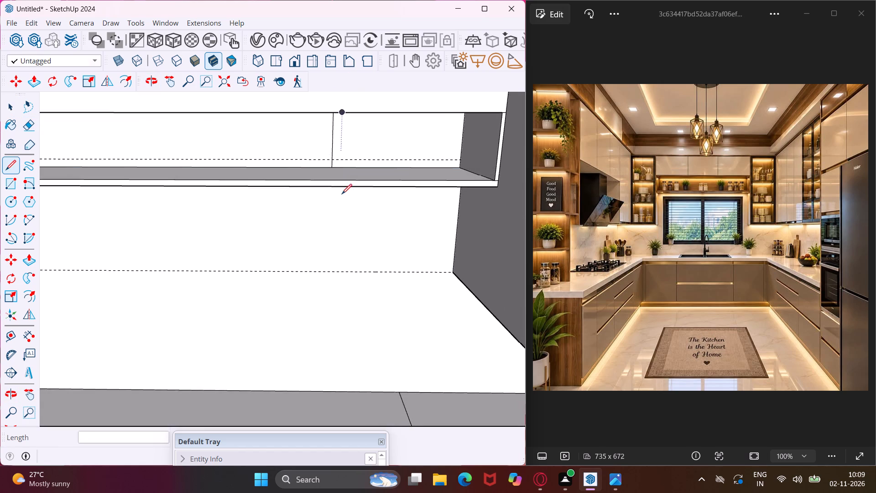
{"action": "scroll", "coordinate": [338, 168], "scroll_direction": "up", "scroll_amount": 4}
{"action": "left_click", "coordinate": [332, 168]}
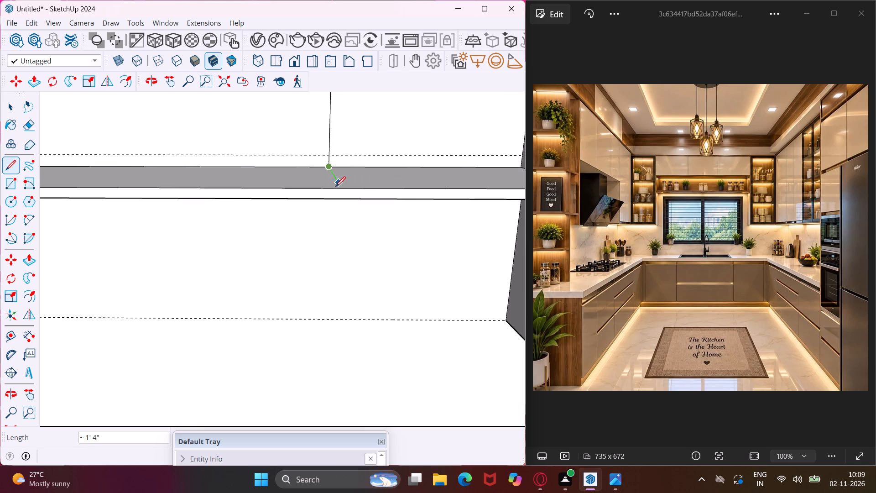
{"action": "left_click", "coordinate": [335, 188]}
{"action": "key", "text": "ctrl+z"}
Draw a dividing line around the shelf below the niche's vertical line: 1' 4" across its top, 7/8" down its front, 1' 4" along its underside.
{"action": "left_click", "coordinate": [329, 168]}
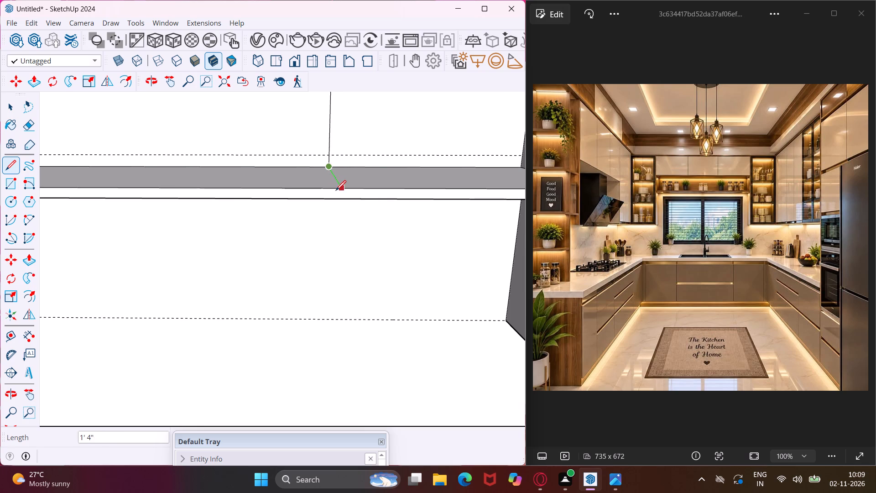
{"action": "left_click", "coordinate": [341, 190]}
{"action": "middle_click_drag", "start_coordinate": [339, 188], "coordinate": [339, 187]}
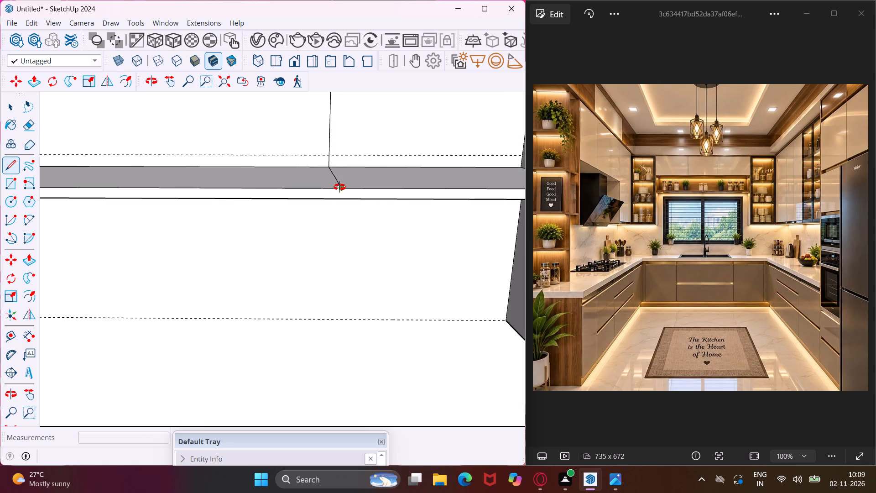
{"action": "middle_click_drag", "start_coordinate": [339, 187], "coordinate": [334, 126]}
{"action": "scroll", "coordinate": [334, 152], "scroll_direction": "up", "scroll_amount": 4}
{"action": "left_click", "coordinate": [339, 152]}
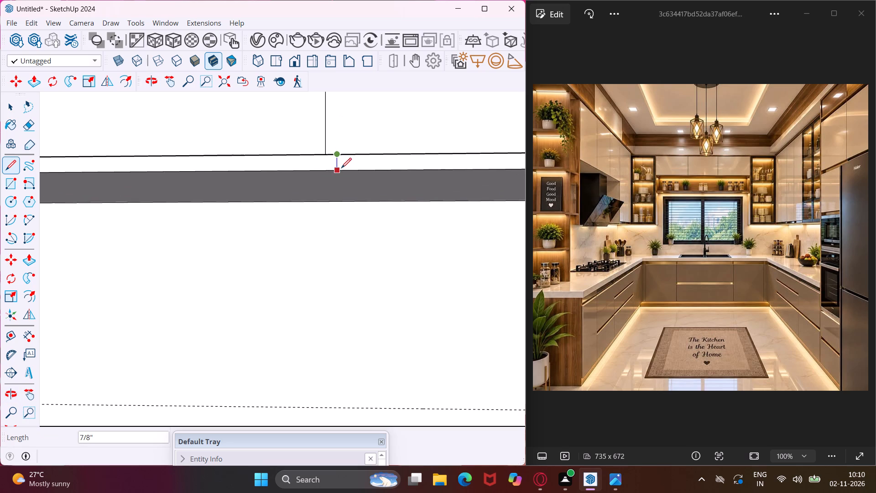
{"action": "left_click", "coordinate": [341, 170]}
{"action": "middle_click_drag", "start_coordinate": [340, 167], "coordinate": [340, 119]}
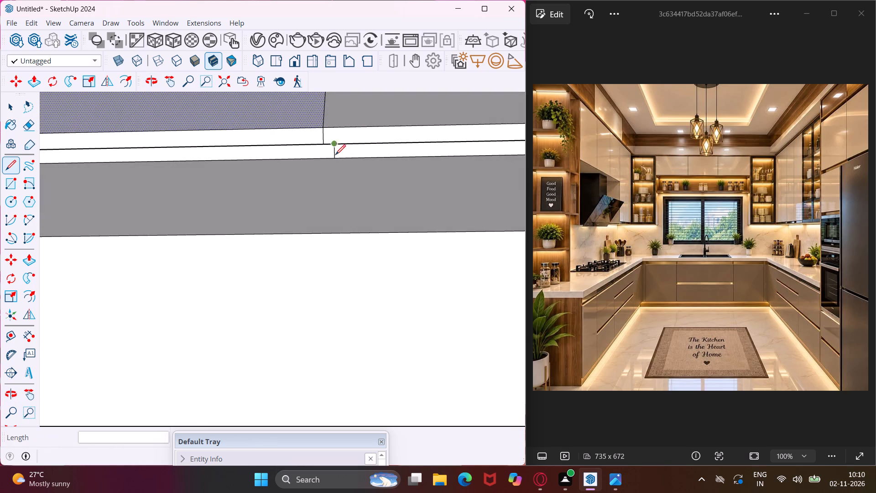
{"action": "left_click", "coordinate": [337, 156]}
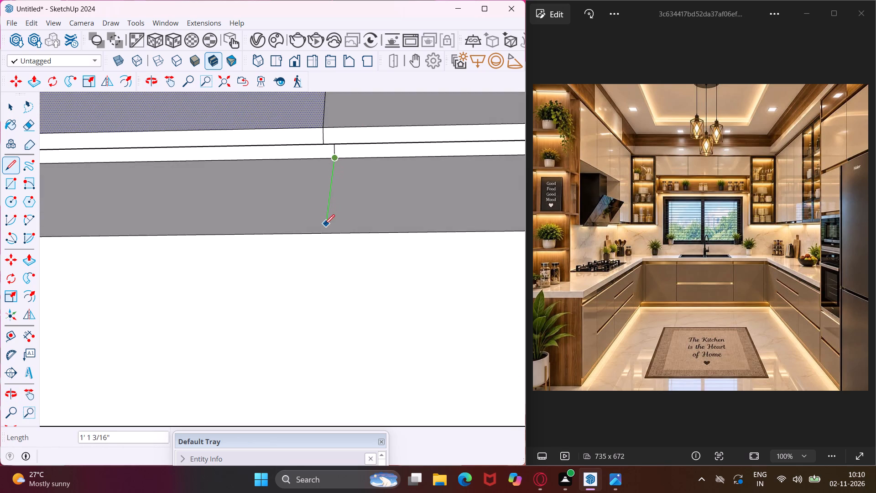
{"action": "left_click", "coordinate": [325, 235]}
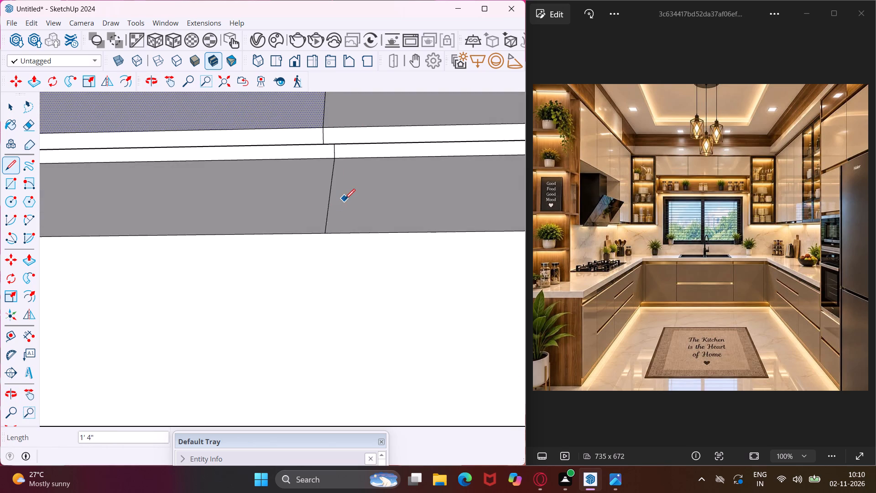
{"action": "scroll", "coordinate": [345, 199], "scroll_direction": "down", "scroll_amount": 5}
{"action": "key", "text": "Escape"}
{"action": "key", "text": "space"}
Push/Pull the niche ceiling section right of the dividing line down 9 1/8" onto the shelf, closing that end of the niche.
{"action": "middle_click_drag", "start_coordinate": [410, 139], "coordinate": [404, 172]}
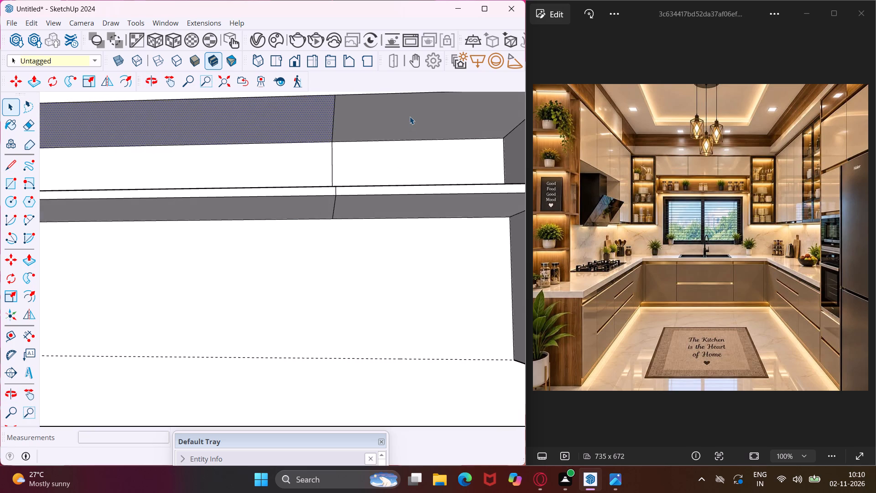
{"action": "left_click", "coordinate": [410, 116]}
{"action": "middle_click_drag", "start_coordinate": [412, 120], "coordinate": [420, 151]}
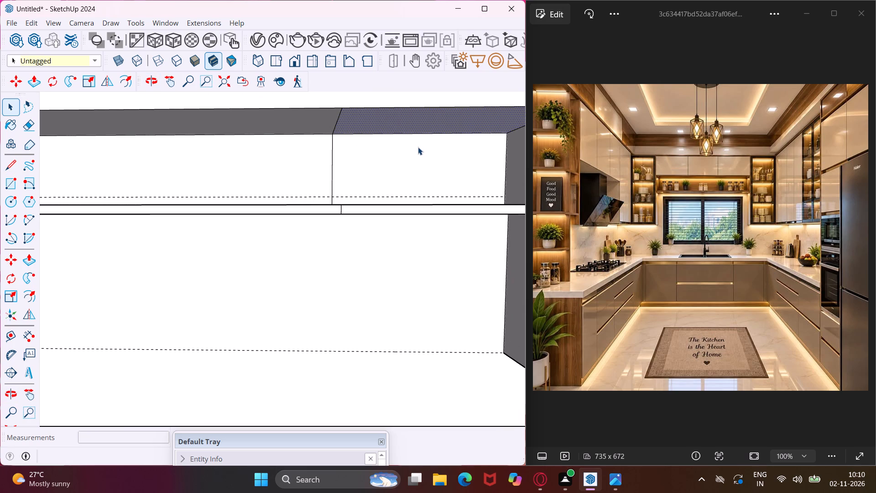
{"action": "key", "text": "p"}
{"action": "left_click", "coordinate": [413, 142]}
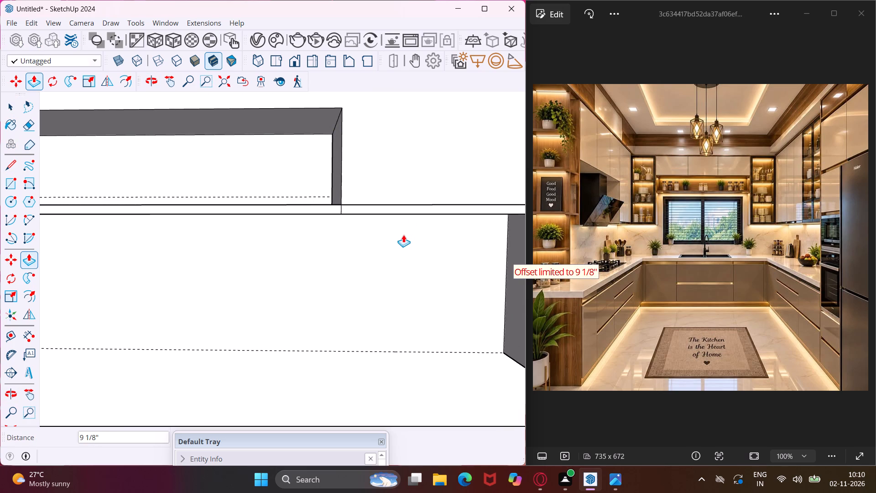
{"action": "middle_click_drag", "start_coordinate": [381, 204], "coordinate": [391, 287]}
{"action": "scroll", "coordinate": [336, 247], "scroll_direction": "up", "scroll_amount": 4}
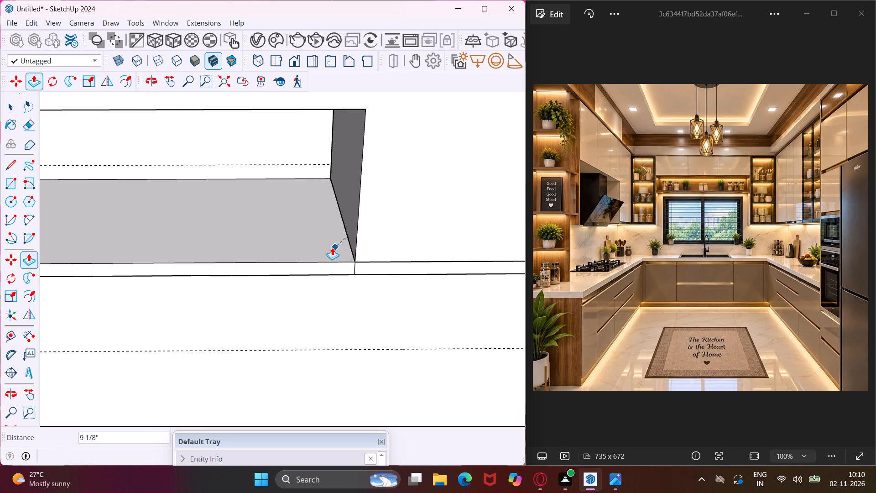
{"action": "left_click", "coordinate": [331, 250]}
Push/Pull the shelf's underside section right of the dividing line down about 1' 5 9/16", level with the bottom of the adjacent wall cabinets.
{"action": "scroll", "coordinate": [361, 262], "scroll_direction": "up", "scroll_amount": 1}
{"action": "middle_click_drag", "start_coordinate": [361, 262], "coordinate": [354, 171]}
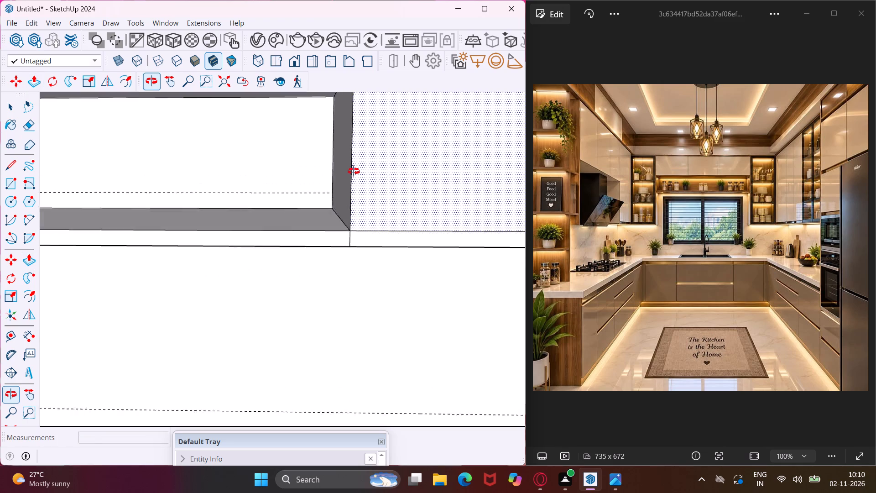
{"action": "middle_click_drag", "start_coordinate": [354, 171], "coordinate": [355, 147]}
{"action": "left_click", "coordinate": [381, 231]}
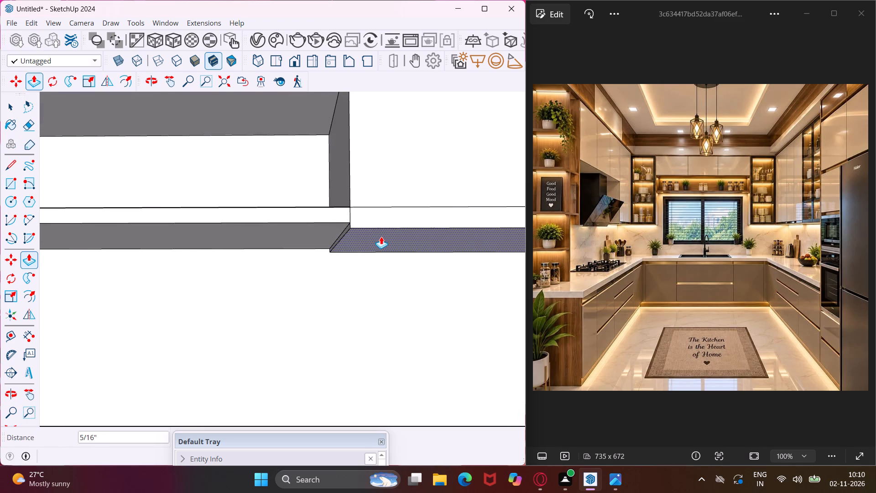
{"action": "scroll", "coordinate": [381, 236], "scroll_direction": "down", "scroll_amount": 10}
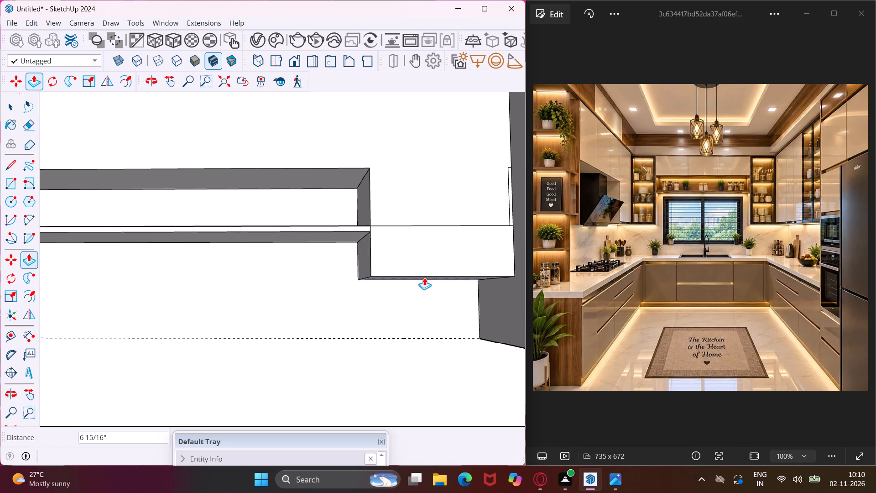
{"action": "middle_click_drag", "start_coordinate": [424, 278], "coordinate": [417, 240]}
{"action": "scroll", "coordinate": [417, 240], "scroll_direction": "down", "scroll_amount": 7}
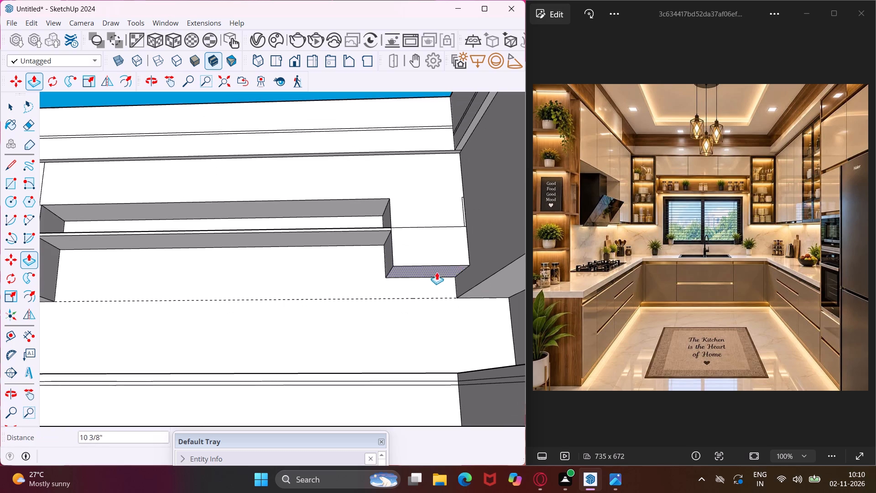
{"action": "left_click", "coordinate": [484, 287]}
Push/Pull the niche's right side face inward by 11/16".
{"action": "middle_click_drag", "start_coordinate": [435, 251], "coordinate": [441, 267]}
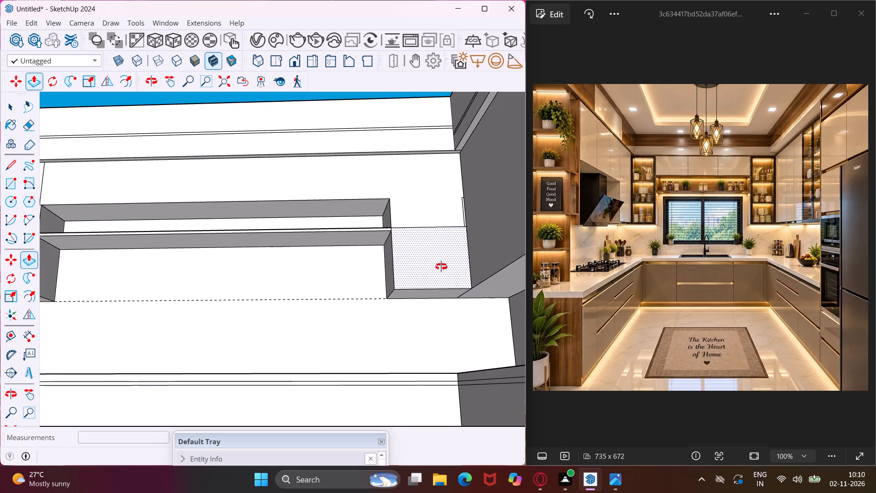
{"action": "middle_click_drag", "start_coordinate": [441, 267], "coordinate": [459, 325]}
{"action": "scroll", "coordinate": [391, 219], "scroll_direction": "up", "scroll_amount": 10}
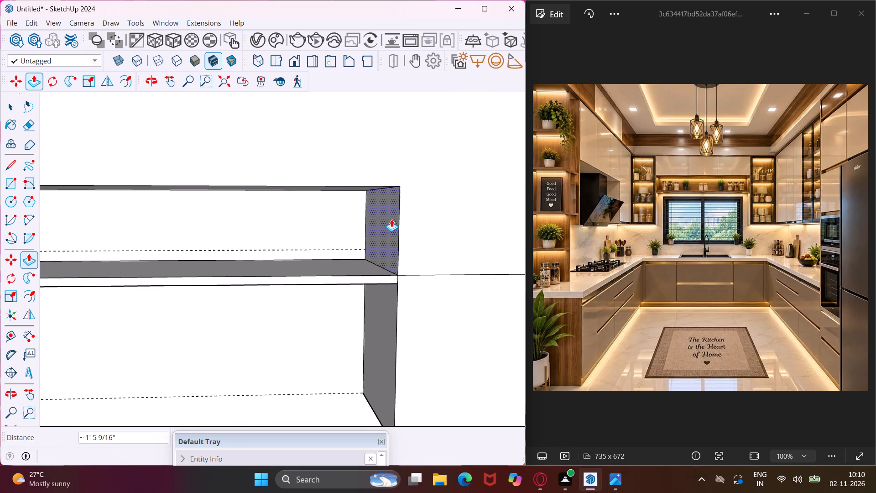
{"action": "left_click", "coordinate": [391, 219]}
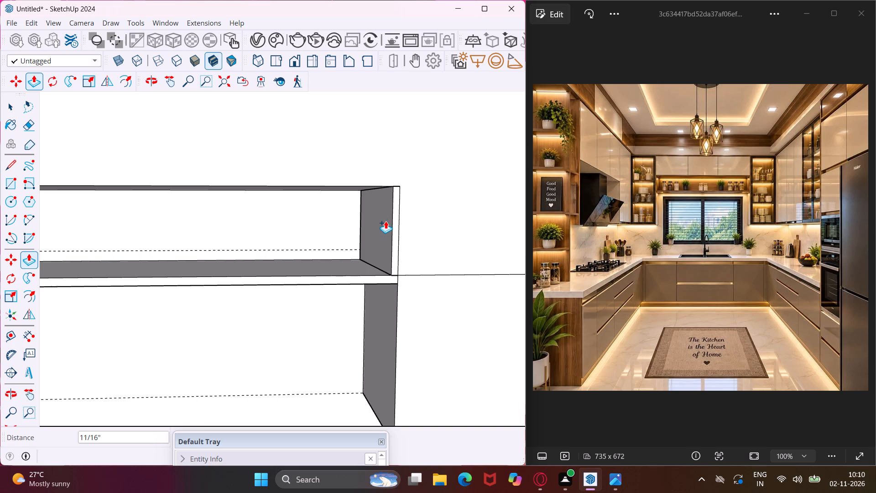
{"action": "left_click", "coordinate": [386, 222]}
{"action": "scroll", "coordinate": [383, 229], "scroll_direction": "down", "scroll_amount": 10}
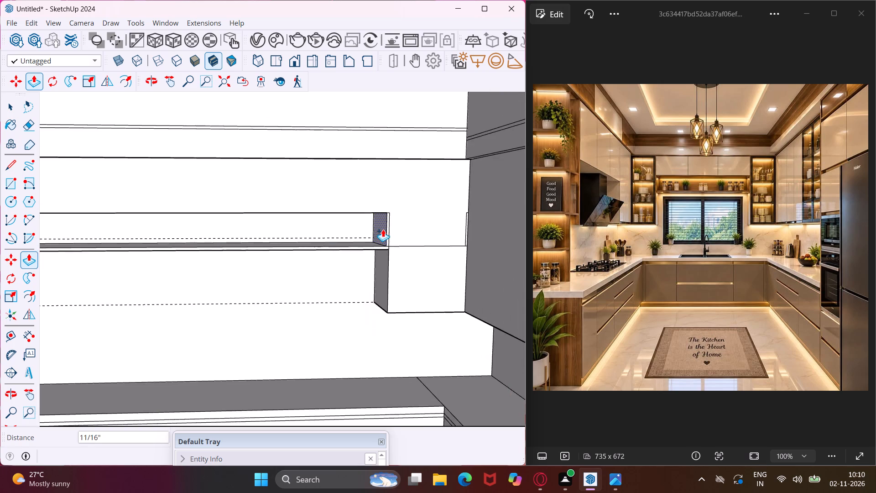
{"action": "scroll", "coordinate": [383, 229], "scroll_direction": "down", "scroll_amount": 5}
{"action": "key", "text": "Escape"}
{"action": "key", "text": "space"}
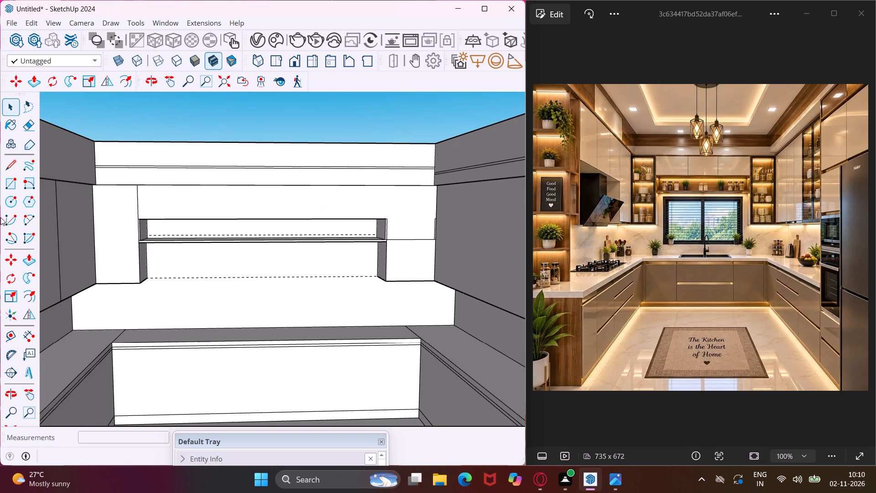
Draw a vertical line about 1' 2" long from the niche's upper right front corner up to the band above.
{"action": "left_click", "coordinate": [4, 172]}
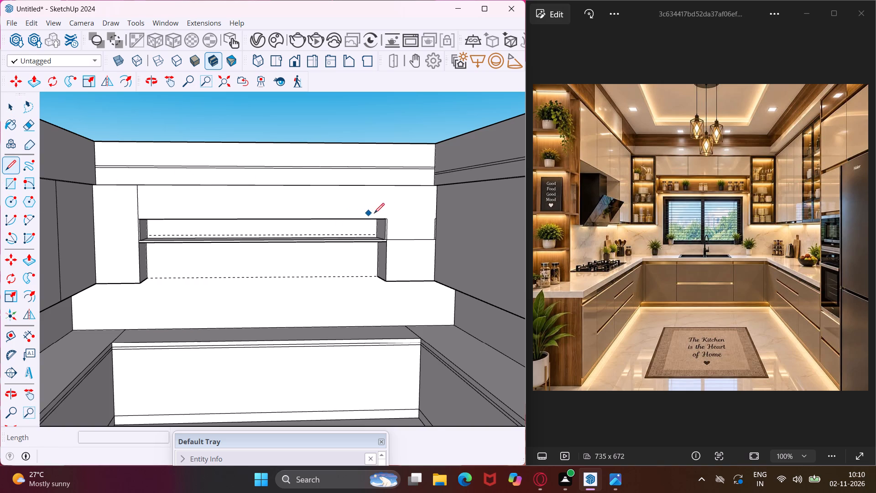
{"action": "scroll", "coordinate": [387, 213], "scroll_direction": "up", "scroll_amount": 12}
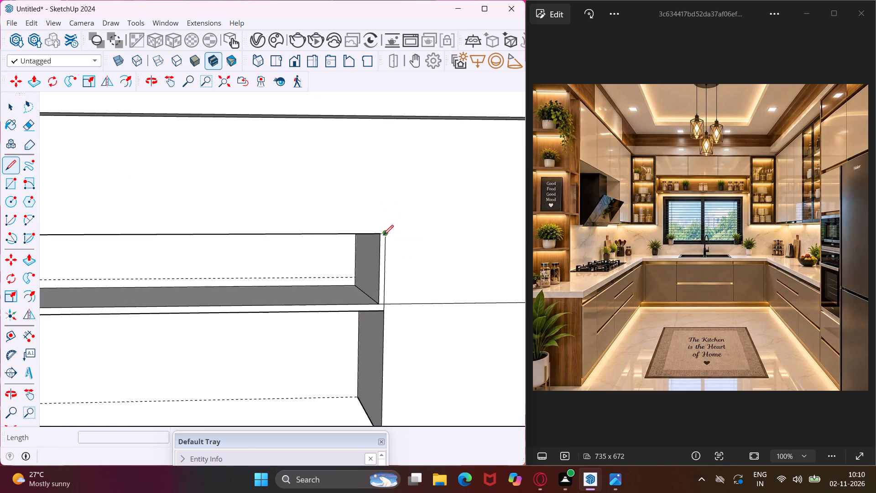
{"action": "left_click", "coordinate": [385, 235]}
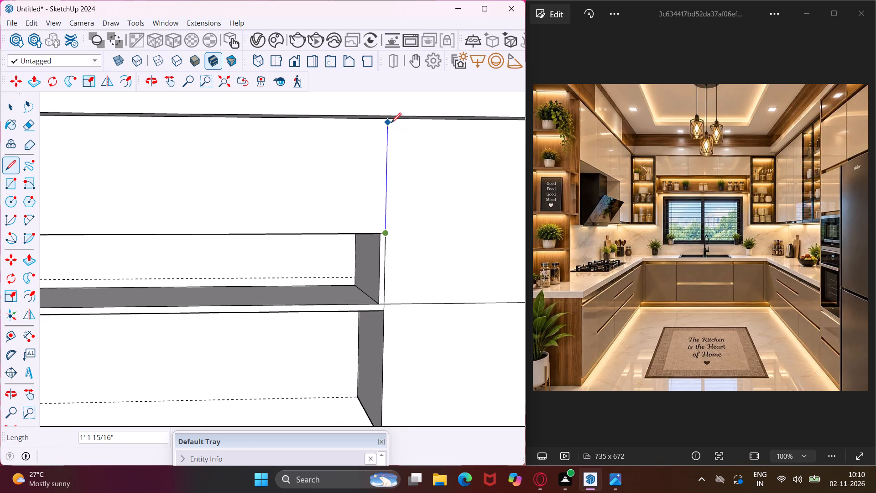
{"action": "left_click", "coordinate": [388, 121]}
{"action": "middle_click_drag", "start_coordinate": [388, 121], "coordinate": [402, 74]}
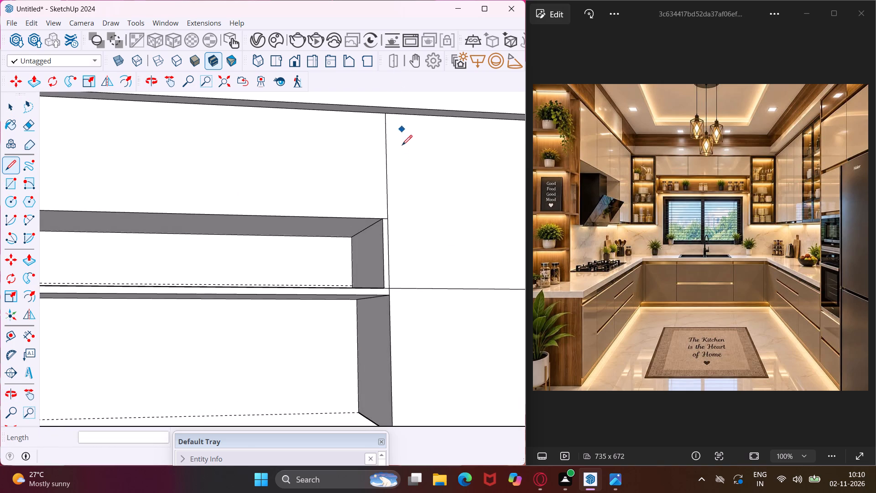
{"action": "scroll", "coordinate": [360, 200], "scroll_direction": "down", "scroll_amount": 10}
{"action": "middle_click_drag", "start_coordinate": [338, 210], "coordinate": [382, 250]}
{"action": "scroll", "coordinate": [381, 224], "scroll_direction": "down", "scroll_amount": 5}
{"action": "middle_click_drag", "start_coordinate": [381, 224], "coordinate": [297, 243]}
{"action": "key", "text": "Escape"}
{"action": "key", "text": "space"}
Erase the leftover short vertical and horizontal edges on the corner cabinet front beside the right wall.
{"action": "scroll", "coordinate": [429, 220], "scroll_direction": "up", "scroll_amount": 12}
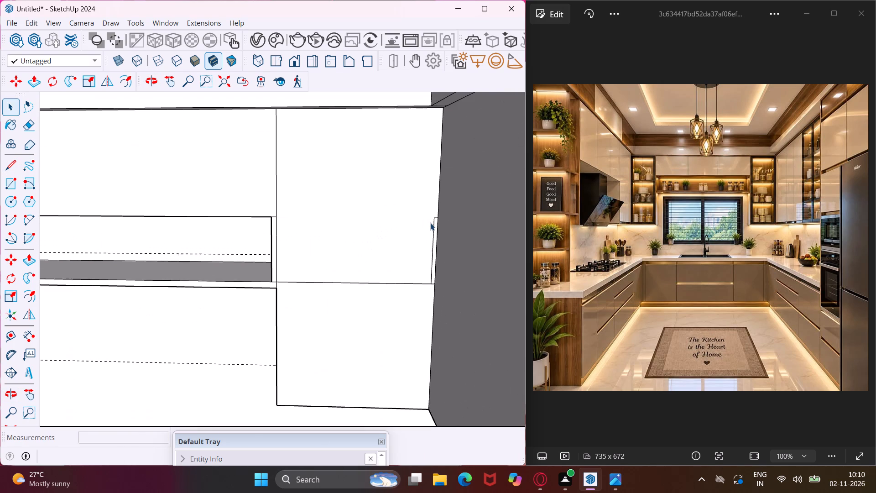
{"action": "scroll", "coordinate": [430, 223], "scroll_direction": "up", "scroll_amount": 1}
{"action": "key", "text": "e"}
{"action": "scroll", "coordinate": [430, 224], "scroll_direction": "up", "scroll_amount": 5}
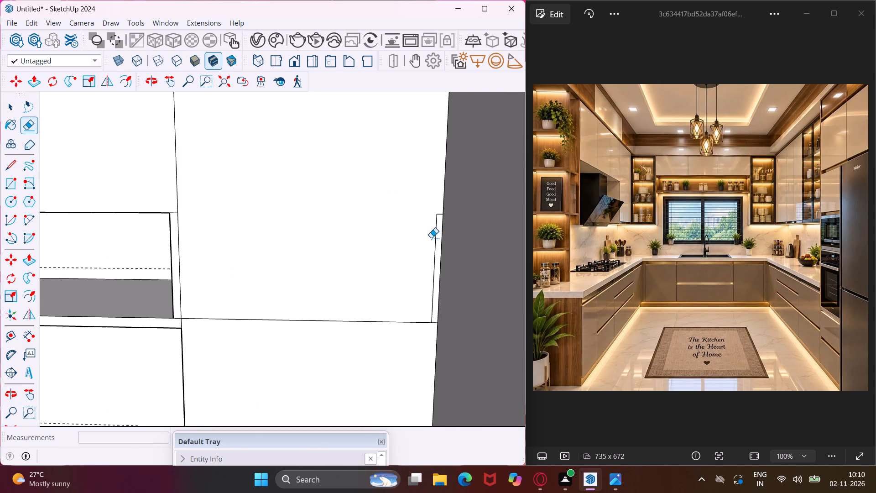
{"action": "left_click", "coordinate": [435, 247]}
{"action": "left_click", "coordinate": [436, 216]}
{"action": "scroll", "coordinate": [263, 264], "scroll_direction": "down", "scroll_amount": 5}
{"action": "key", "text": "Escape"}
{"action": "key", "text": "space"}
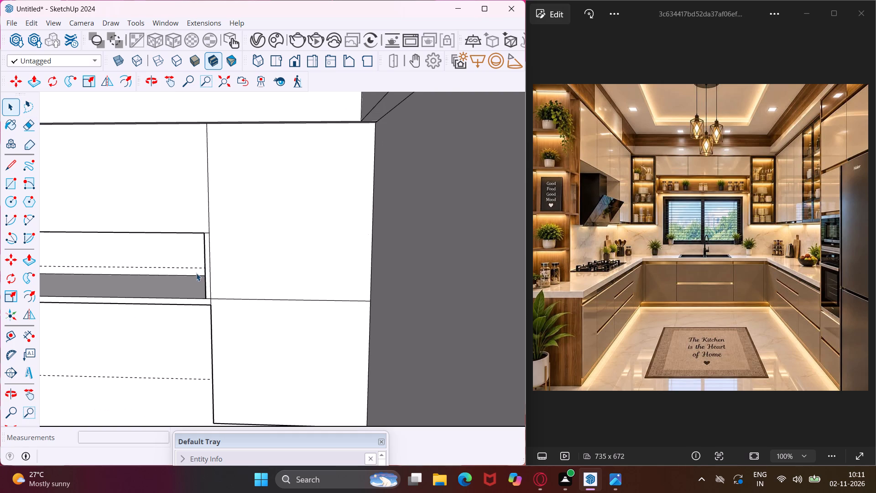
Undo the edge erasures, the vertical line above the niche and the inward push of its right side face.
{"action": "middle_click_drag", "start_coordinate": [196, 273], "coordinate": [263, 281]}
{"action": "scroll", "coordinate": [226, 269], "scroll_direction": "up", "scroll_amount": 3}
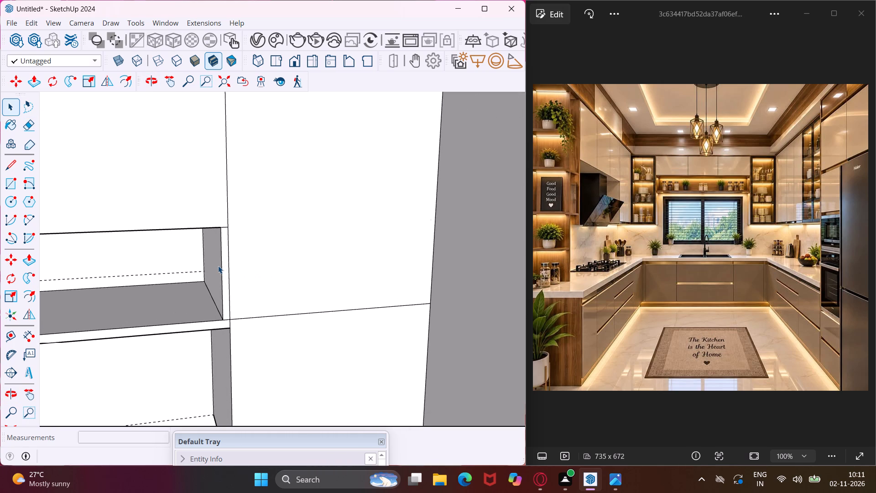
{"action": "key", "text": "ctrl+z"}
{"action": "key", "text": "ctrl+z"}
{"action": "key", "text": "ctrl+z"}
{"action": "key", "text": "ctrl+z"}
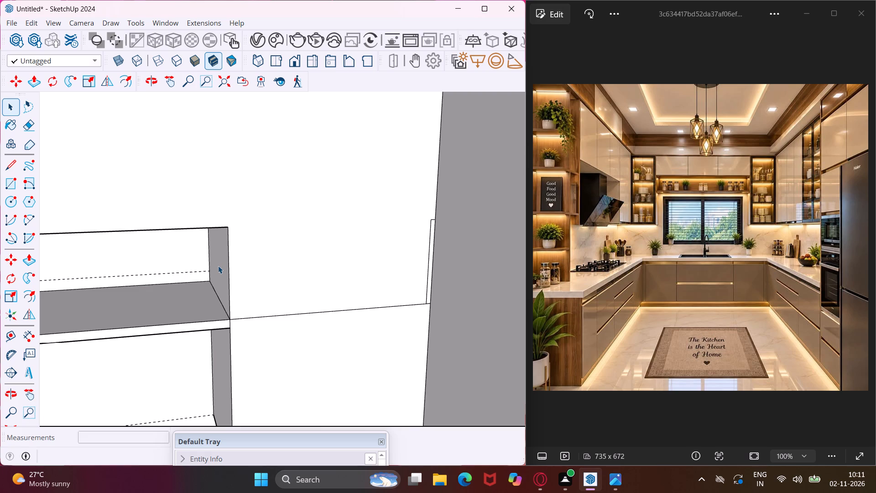
Push/Pull the niche's right side faces above and below the shelf outward by 1" toward the right wall.
{"action": "scroll", "coordinate": [218, 266], "scroll_direction": "down", "scroll_amount": 2}
{"action": "left_click", "coordinate": [218, 265]}
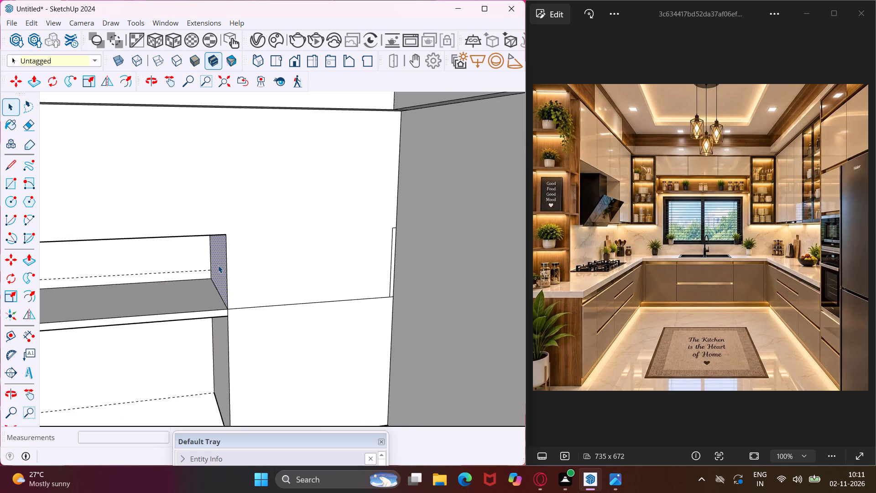
{"action": "key", "text": "p"}
{"action": "left_click", "coordinate": [218, 265]}
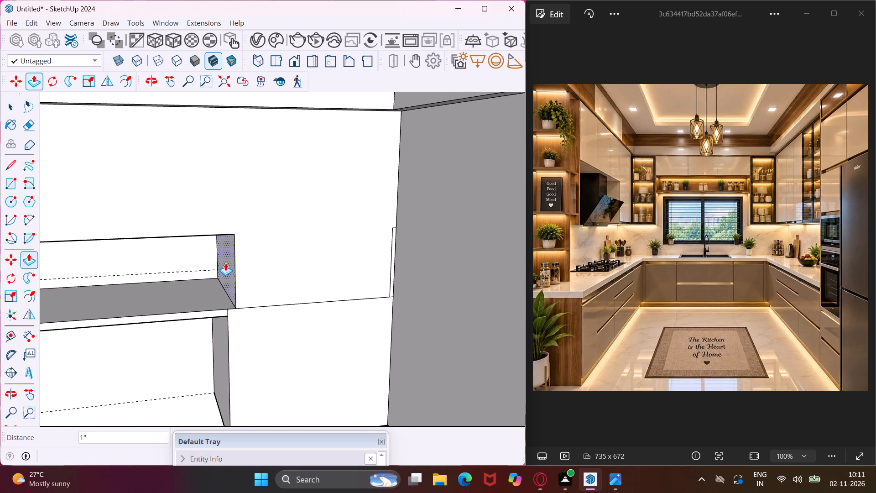
{"action": "left_click", "coordinate": [225, 263]}
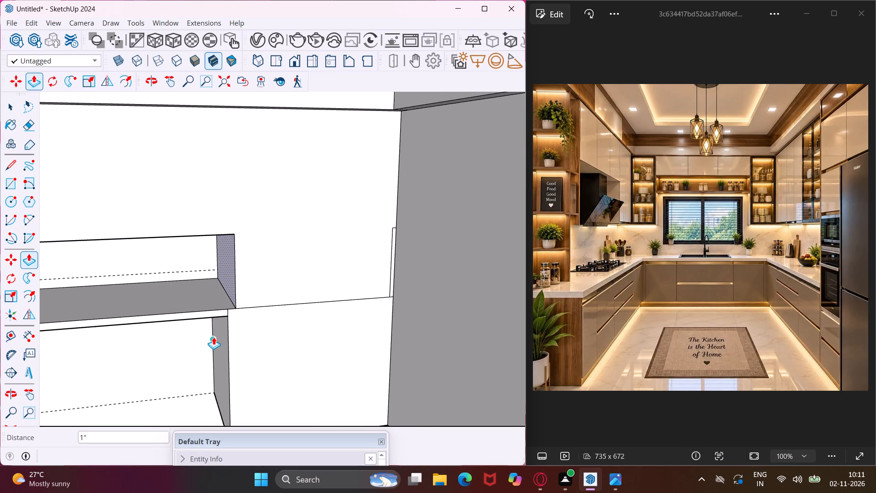
{"action": "key", "text": "Escape"}
{"action": "left_click", "coordinate": [224, 339]}
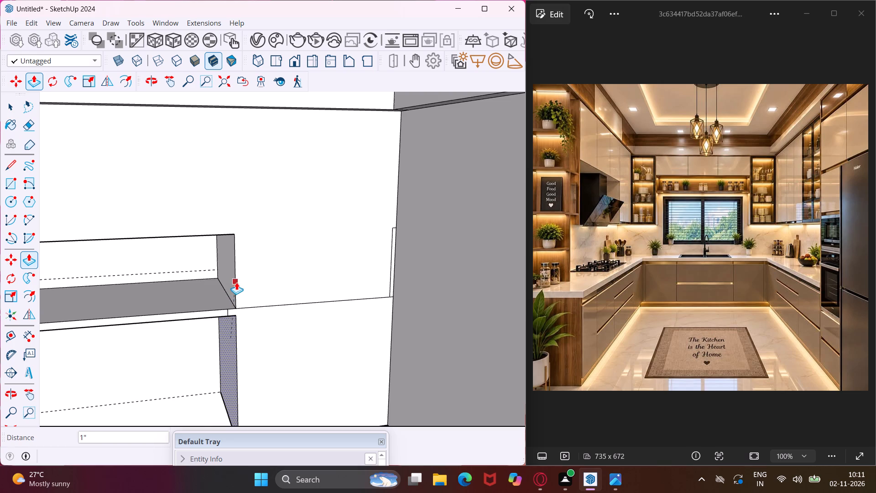
{"action": "left_click", "coordinate": [236, 282]}
Push/Pull the niche's right side faces above and below the shelf outward by a further 13/16".
{"action": "scroll", "coordinate": [230, 319], "scroll_direction": "down", "scroll_amount": 5}
{"action": "scroll", "coordinate": [286, 229], "scroll_direction": "down", "scroll_amount": 8}
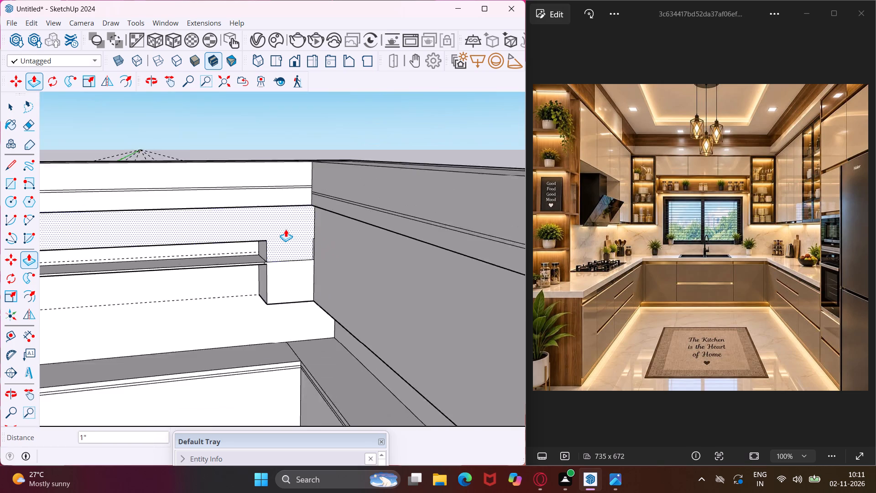
{"action": "scroll", "coordinate": [286, 229], "scroll_direction": "down", "scroll_amount": 8}
{"action": "middle_click_drag", "start_coordinate": [285, 231], "coordinate": [243, 230]}
{"action": "scroll", "coordinate": [185, 233], "scroll_direction": "up", "scroll_amount": 4}
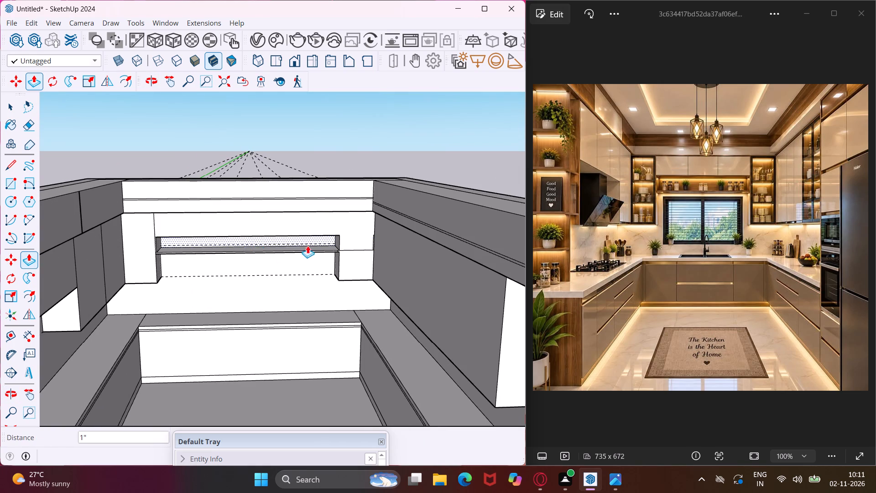
{"action": "scroll", "coordinate": [335, 240], "scroll_direction": "up", "scroll_amount": 5}
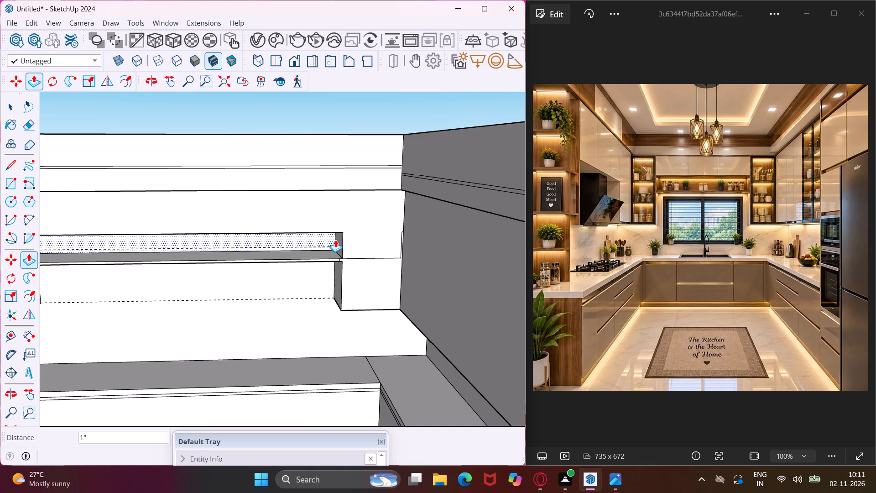
{"action": "scroll", "coordinate": [335, 240], "scroll_direction": "down", "scroll_amount": 3}
{"action": "scroll", "coordinate": [335, 240], "scroll_direction": "up", "scroll_amount": 10}
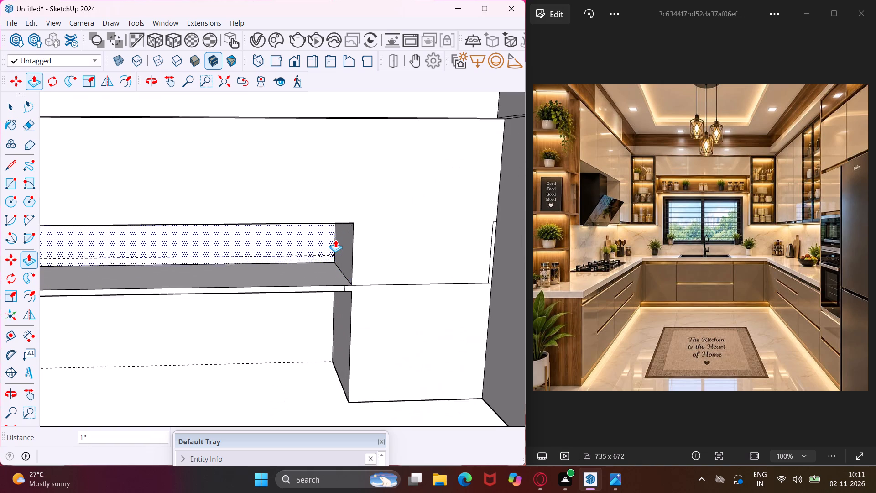
{"action": "left_click", "coordinate": [339, 249]}
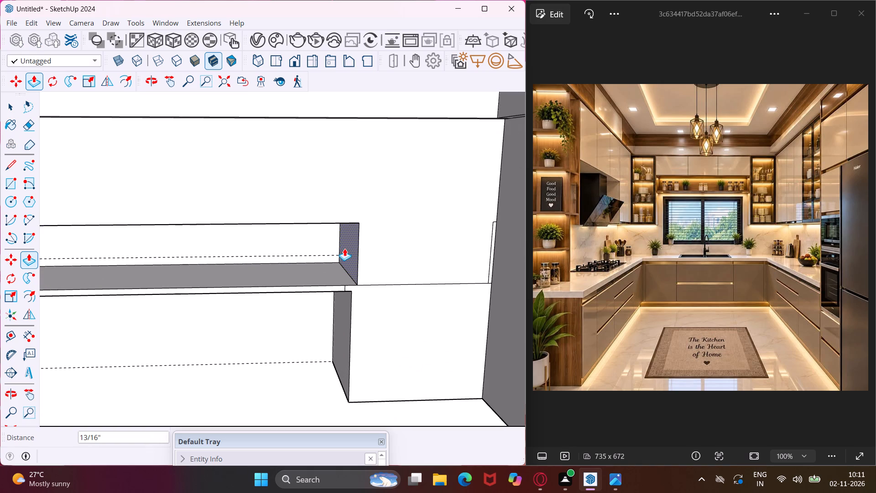
{"action": "left_click", "coordinate": [344, 248]}
{"action": "double_click", "coordinate": [341, 301]}
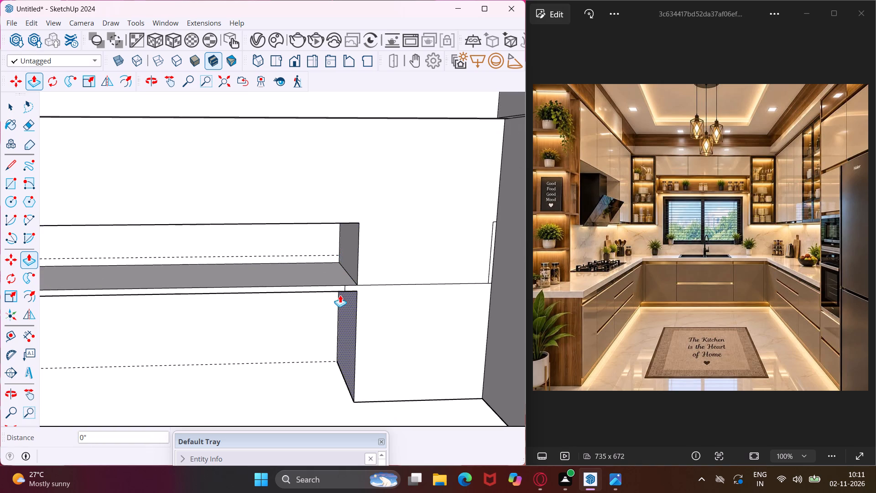
{"action": "scroll", "coordinate": [326, 256], "scroll_direction": "down", "scroll_amount": 7}
{"action": "scroll", "coordinate": [325, 257], "scroll_direction": "up", "scroll_amount": 1}
{"action": "scroll", "coordinate": [325, 257], "scroll_direction": "down", "scroll_amount": 6}
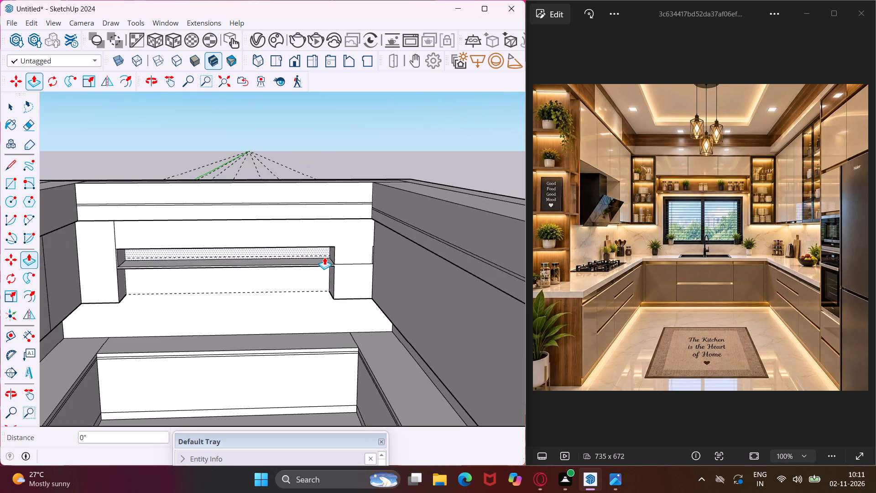
{"action": "key", "text": "Escape"}
{"action": "key", "text": "space"}
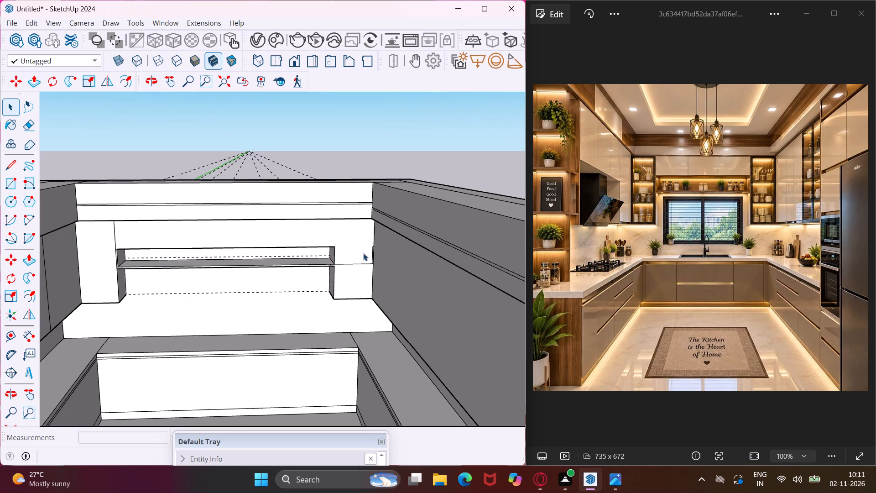
Erase the short vertical and horizontal edges on the corner cabinet front beside the right wall.
{"action": "scroll", "coordinate": [370, 247], "scroll_direction": "up", "scroll_amount": 17}
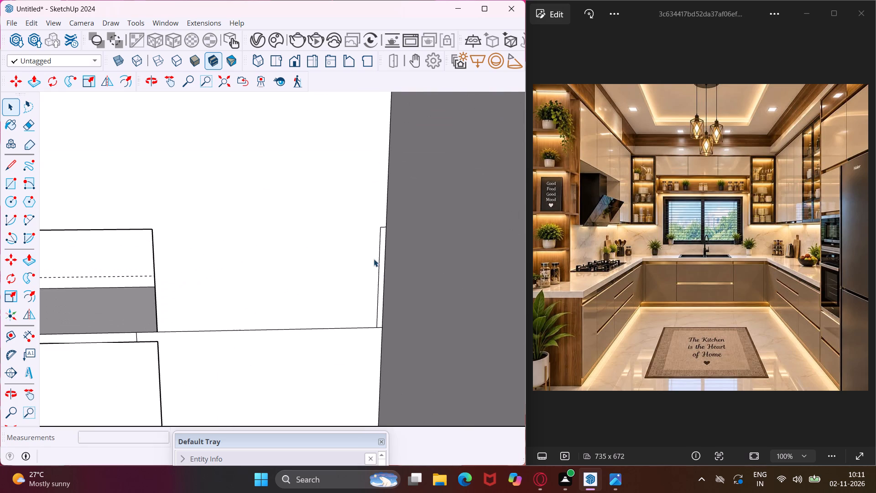
{"action": "key", "text": "e"}
{"action": "left_click", "coordinate": [377, 260]}
{"action": "left_click", "coordinate": [377, 258]}
{"action": "left_click", "coordinate": [381, 245]}
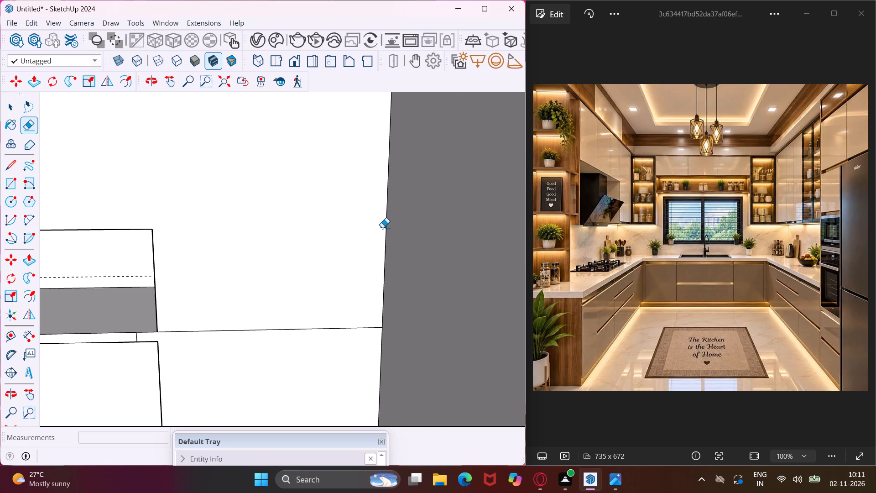
{"action": "left_click", "coordinate": [382, 228]}
Erase the short vertical edge on the shelf front and the horizontal line across the right corner cabinet front, including its stub at the wall.
{"action": "scroll", "coordinate": [247, 261], "scroll_direction": "down", "scroll_amount": 4}
{"action": "middle_click_drag", "start_coordinate": [233, 268], "coordinate": [301, 262]}
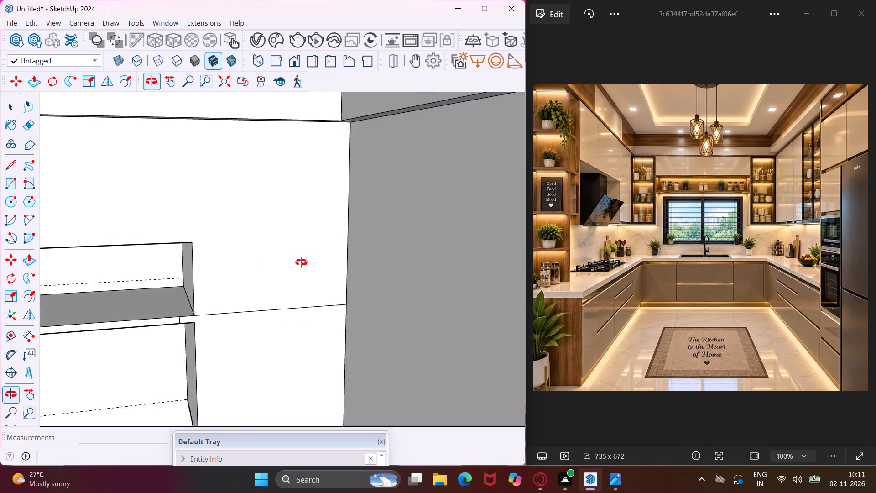
{"action": "middle_click_drag", "start_coordinate": [301, 262], "coordinate": [323, 259]}
{"action": "scroll", "coordinate": [201, 316], "scroll_direction": "up", "scroll_amount": 8}
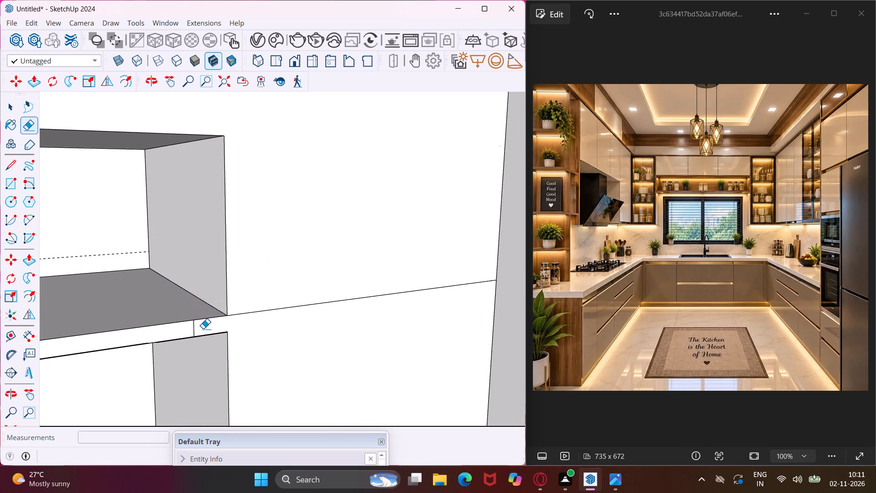
{"action": "left_click", "coordinate": [194, 325]}
{"action": "left_click", "coordinate": [241, 315]}
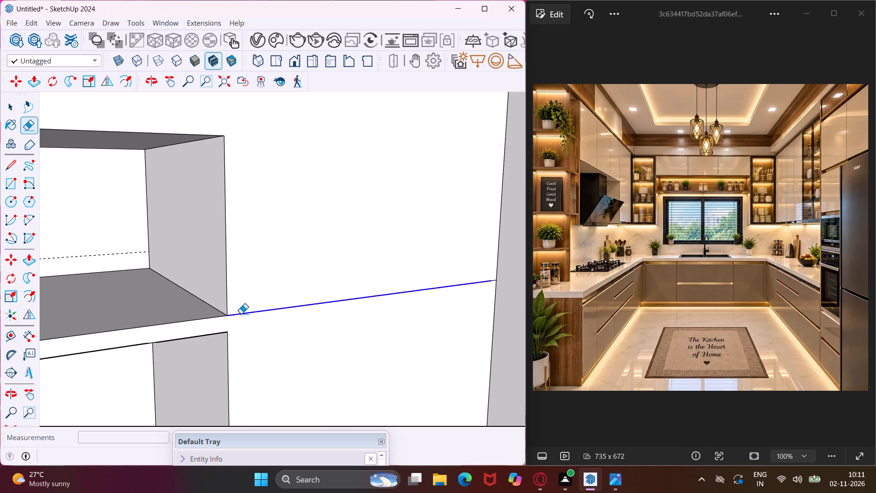
{"action": "scroll", "coordinate": [475, 297], "scroll_direction": "up", "scroll_amount": 4}
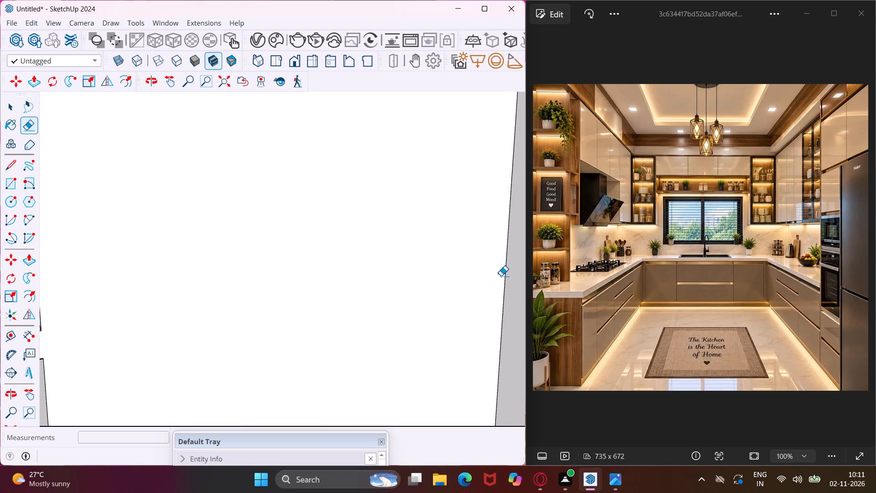
{"action": "left_click", "coordinate": [500, 272]}
{"action": "left_click", "coordinate": [500, 273]}
{"action": "scroll", "coordinate": [491, 258], "scroll_direction": "down", "scroll_amount": 6}
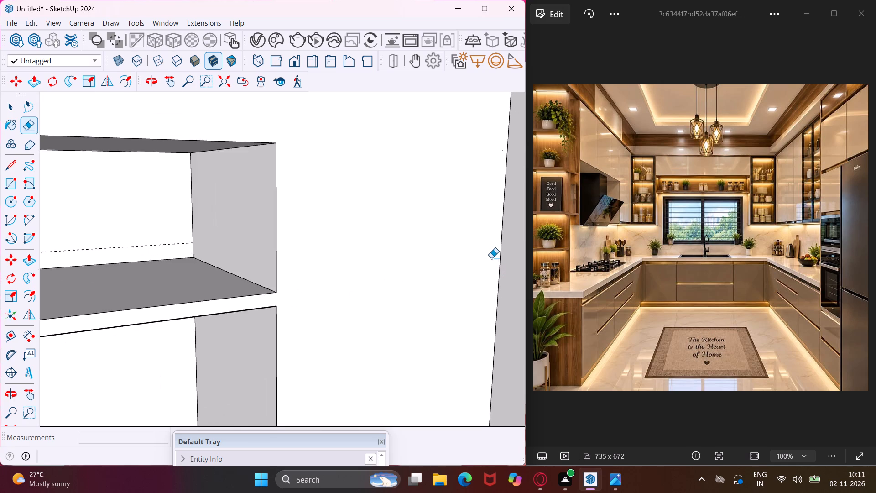
{"action": "scroll", "coordinate": [491, 258], "scroll_direction": "down", "scroll_amount": 4}
{"action": "key", "text": "Escape"}
{"action": "key", "text": "space"}
Push/Pull the niche's right side face above the shelf inward by 3/8" as a new face, forming a thin side panel.
{"action": "scroll", "coordinate": [342, 252], "scroll_direction": "up", "scroll_amount": 2}
{"action": "left_click", "coordinate": [342, 251]}
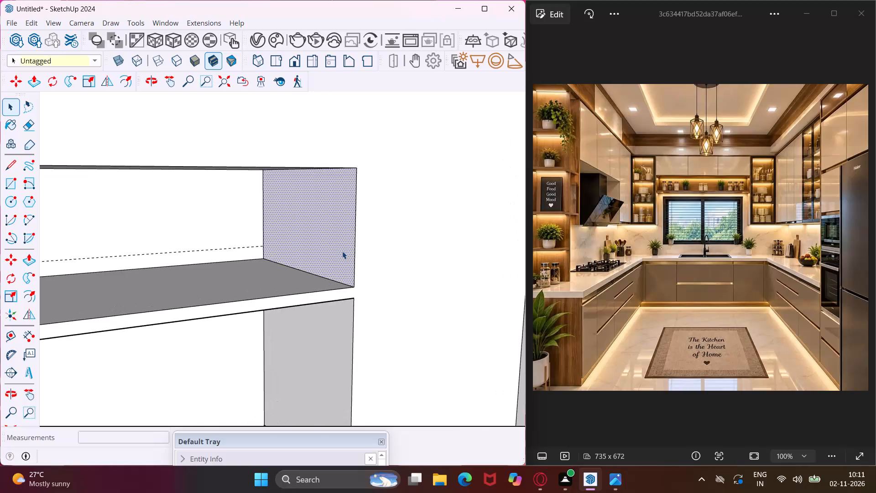
{"action": "key", "text": "p"}
{"action": "left_click", "coordinate": [342, 251]}
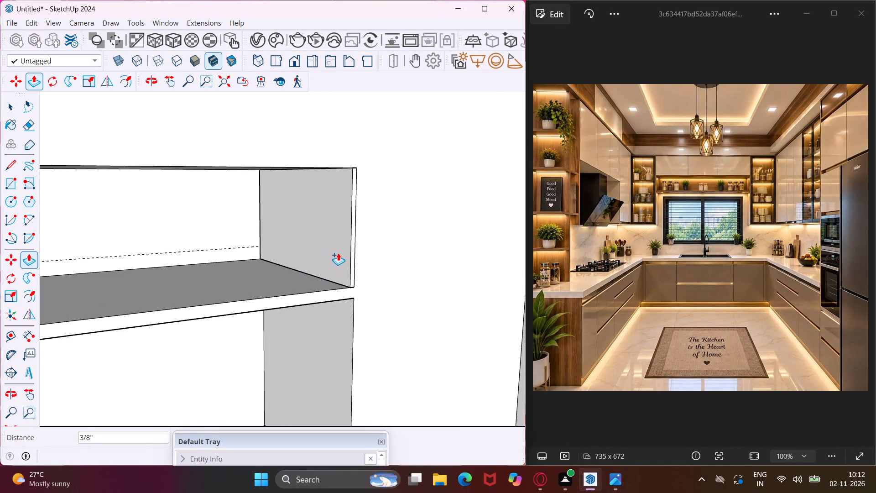
{"action": "left_click", "coordinate": [338, 253]}
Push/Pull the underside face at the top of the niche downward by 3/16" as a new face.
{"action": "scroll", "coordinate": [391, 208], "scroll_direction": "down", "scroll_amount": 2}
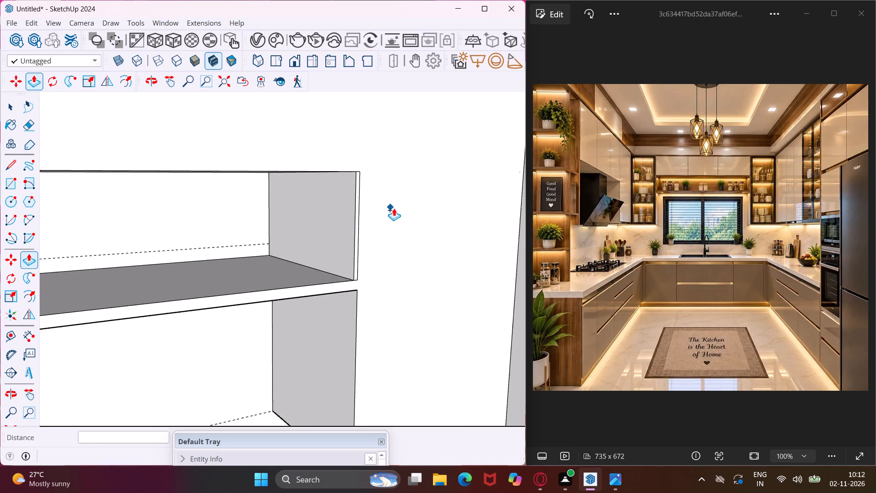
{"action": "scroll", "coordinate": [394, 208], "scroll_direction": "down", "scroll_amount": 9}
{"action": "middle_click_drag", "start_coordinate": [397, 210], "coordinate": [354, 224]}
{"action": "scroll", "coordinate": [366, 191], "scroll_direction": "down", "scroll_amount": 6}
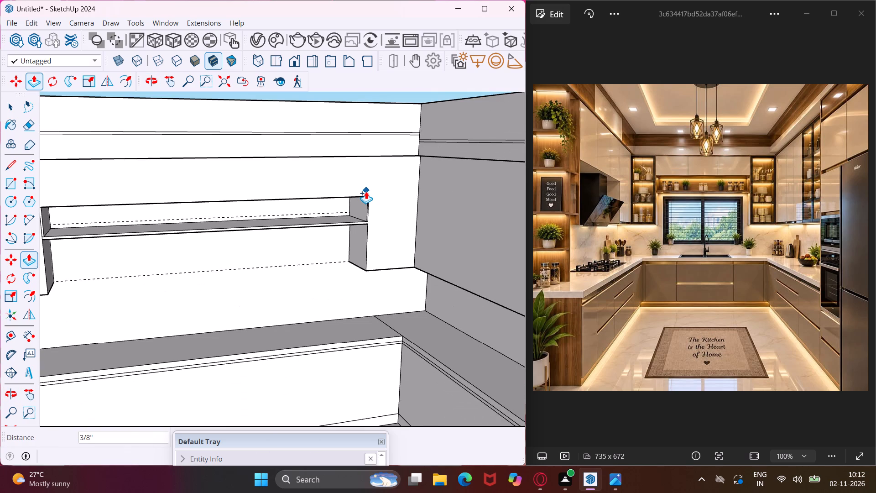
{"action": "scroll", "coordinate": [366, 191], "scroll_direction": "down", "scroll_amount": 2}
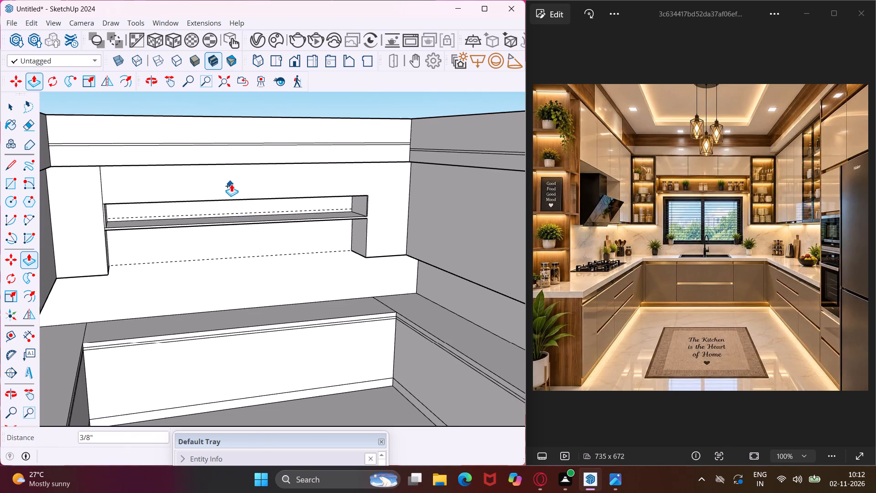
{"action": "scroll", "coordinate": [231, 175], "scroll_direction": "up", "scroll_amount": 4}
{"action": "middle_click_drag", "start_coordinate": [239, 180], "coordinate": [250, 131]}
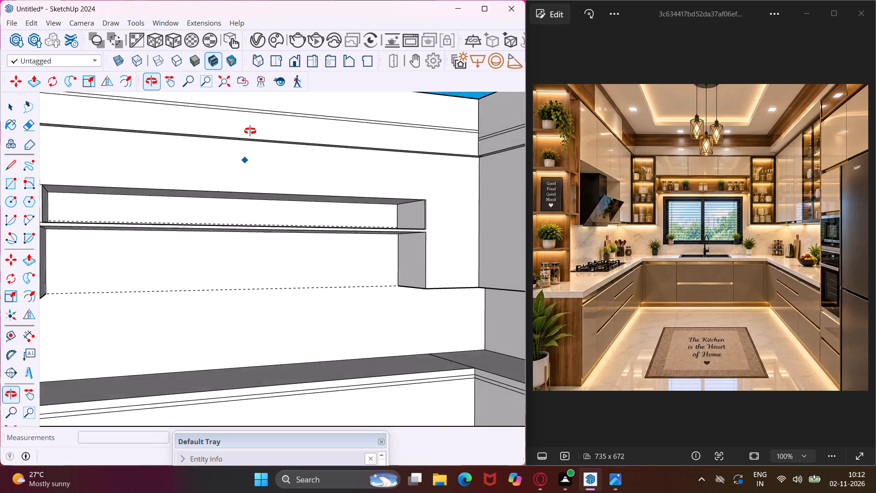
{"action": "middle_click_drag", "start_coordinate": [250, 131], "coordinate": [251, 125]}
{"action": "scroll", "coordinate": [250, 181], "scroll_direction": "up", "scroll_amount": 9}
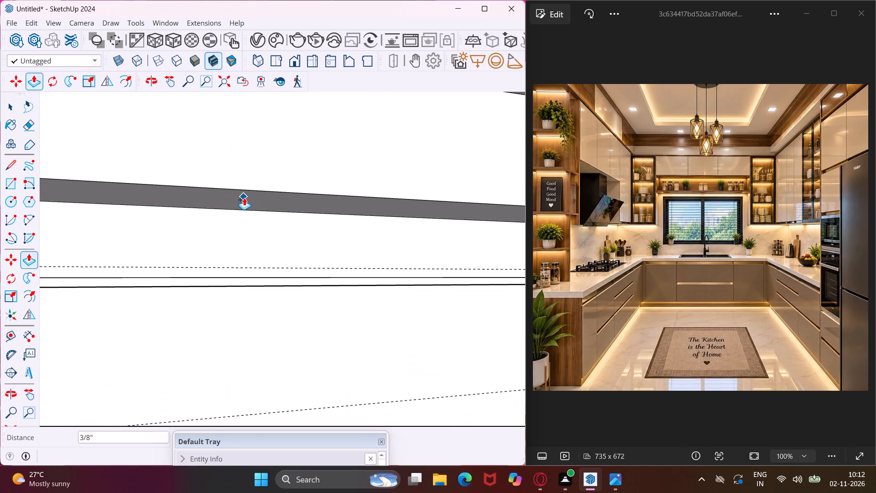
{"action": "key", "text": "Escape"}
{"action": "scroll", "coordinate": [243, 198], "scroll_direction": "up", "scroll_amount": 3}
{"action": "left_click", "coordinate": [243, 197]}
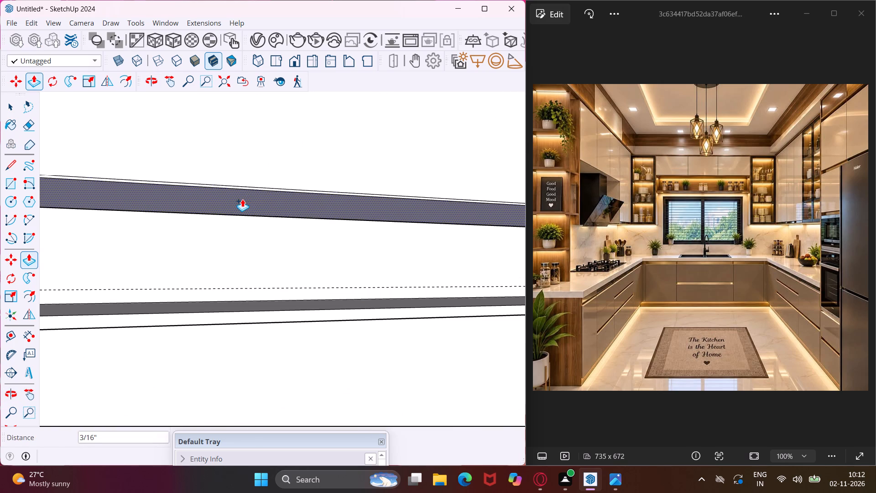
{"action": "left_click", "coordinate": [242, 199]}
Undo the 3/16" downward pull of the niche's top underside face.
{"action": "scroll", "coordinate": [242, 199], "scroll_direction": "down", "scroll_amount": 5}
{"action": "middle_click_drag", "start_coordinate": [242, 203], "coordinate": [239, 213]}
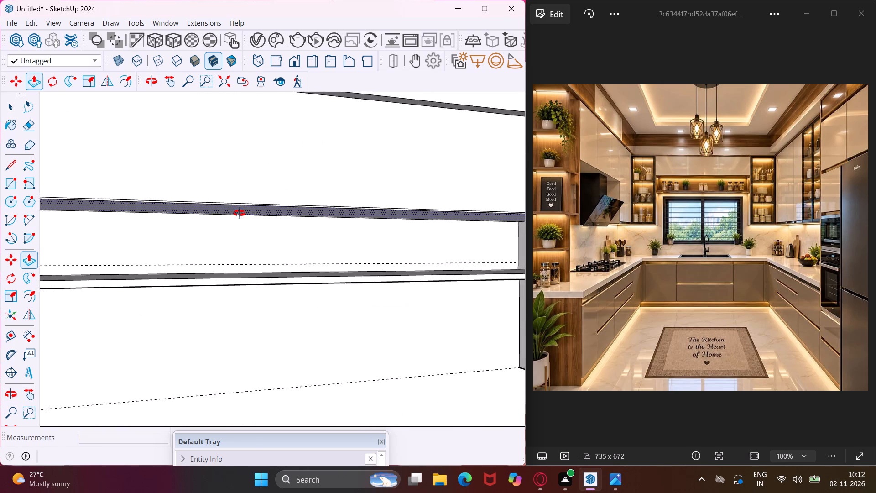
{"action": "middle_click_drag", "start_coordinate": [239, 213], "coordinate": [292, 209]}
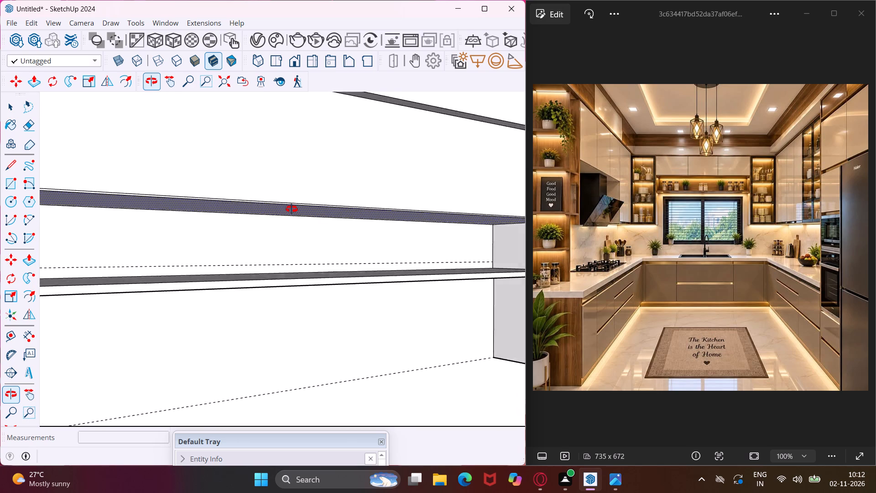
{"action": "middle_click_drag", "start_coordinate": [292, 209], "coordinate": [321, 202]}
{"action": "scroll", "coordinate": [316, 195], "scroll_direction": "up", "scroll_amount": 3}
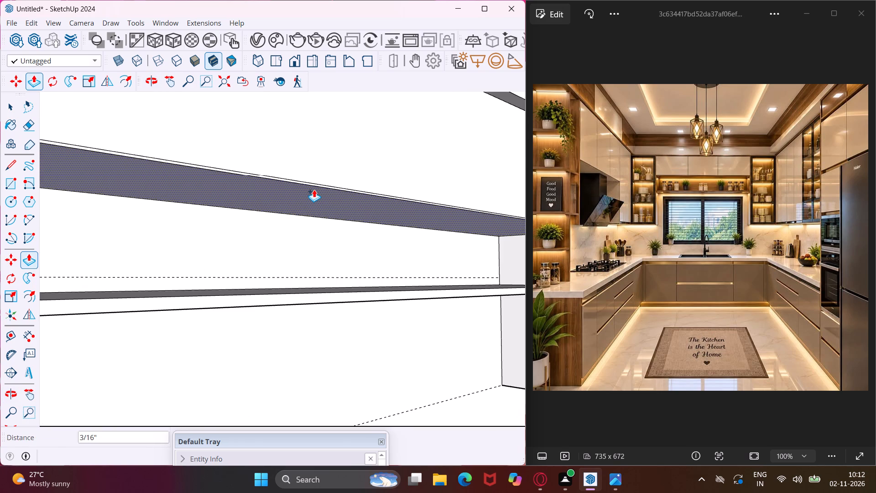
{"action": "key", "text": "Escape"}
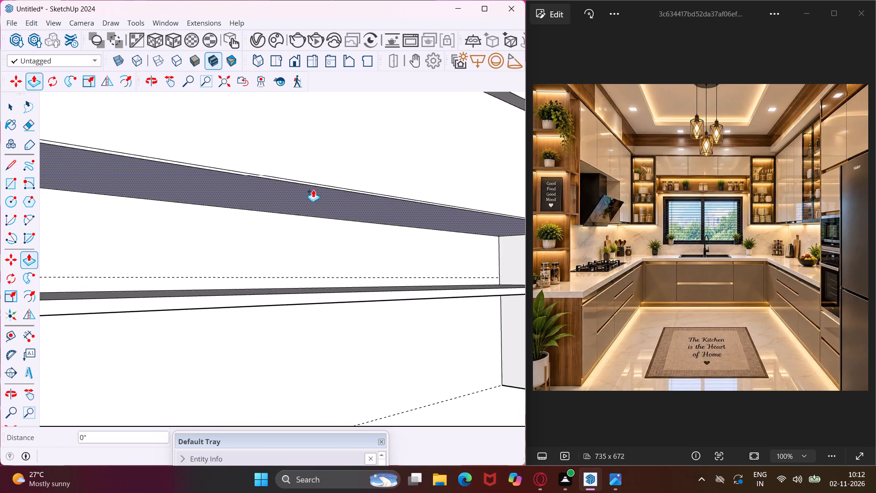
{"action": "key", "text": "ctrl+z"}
Push/Pull the underside face at the top of the niche downward by 7/16" as a new face.
{"action": "left_click", "coordinate": [310, 188]}
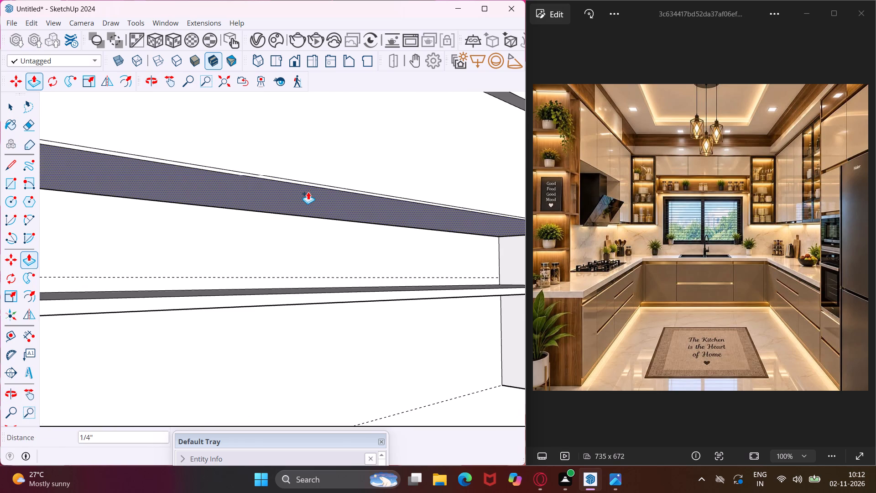
{"action": "left_click", "coordinate": [308, 194]}
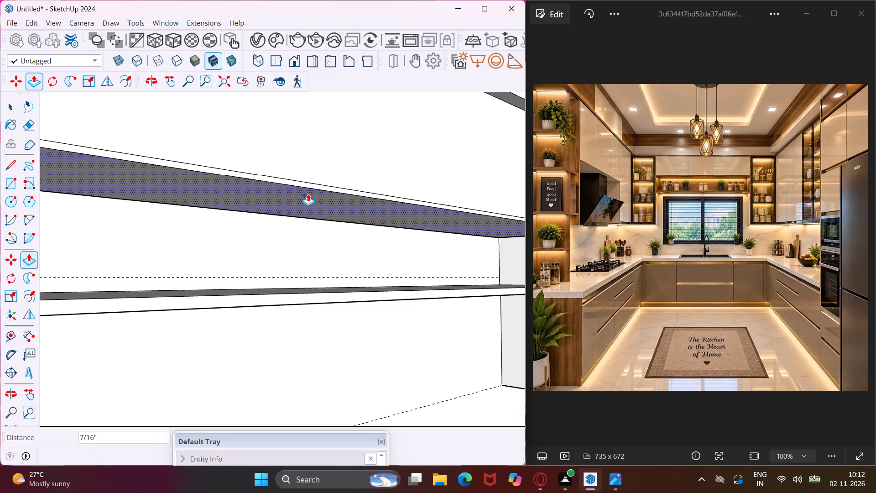
{"action": "key", "text": "Escape"}
{"action": "scroll", "coordinate": [293, 222], "scroll_direction": "down", "scroll_amount": 6}
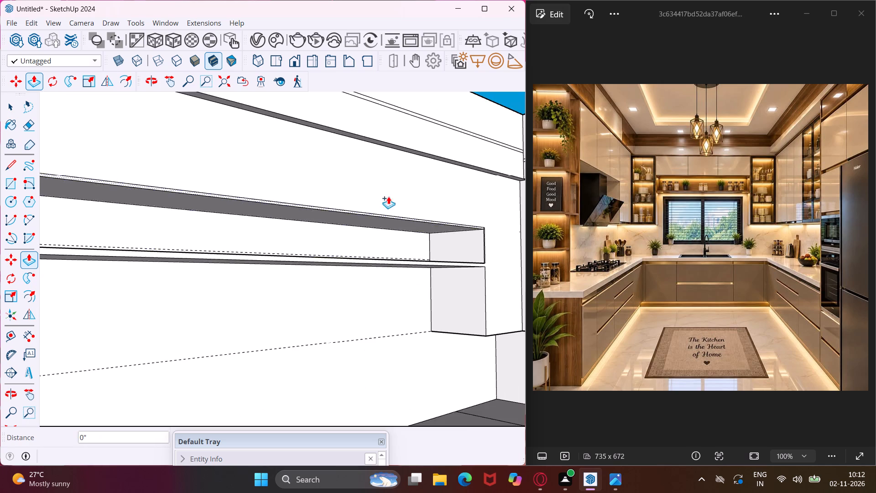
{"action": "middle_click_drag", "start_coordinate": [373, 194], "coordinate": [288, 245]}
{"action": "key", "text": "Escape"}
{"action": "key", "text": "space"}
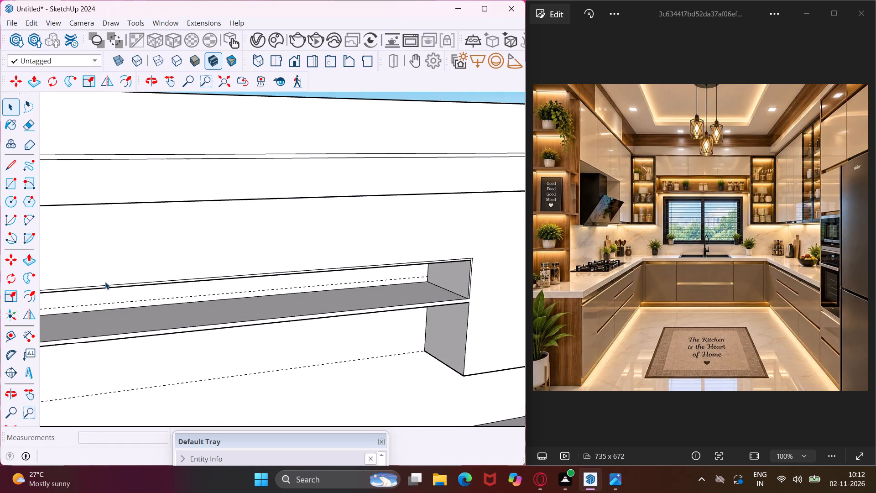
Push/Pull the niche's right side face above the shelf inward by a further 1/4" to thicken the side panel.
{"action": "scroll", "coordinate": [313, 251], "scroll_direction": "down", "scroll_amount": 6}
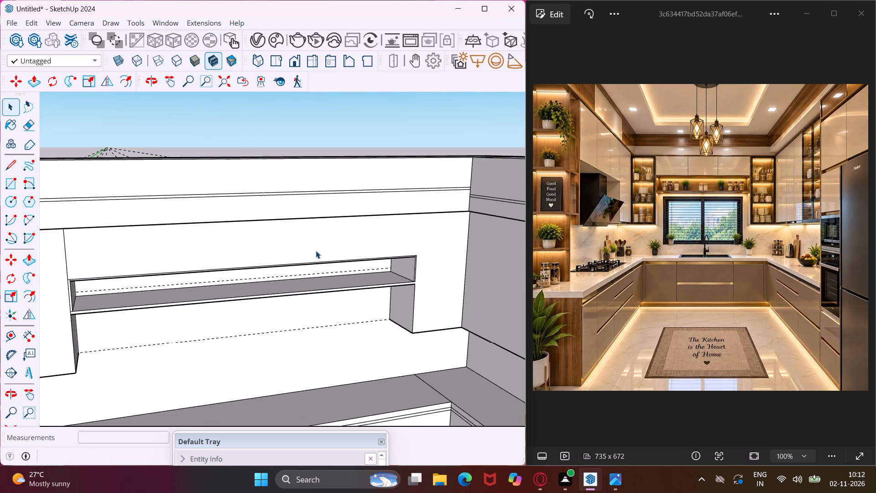
{"action": "scroll", "coordinate": [409, 257], "scroll_direction": "up", "scroll_amount": 8}
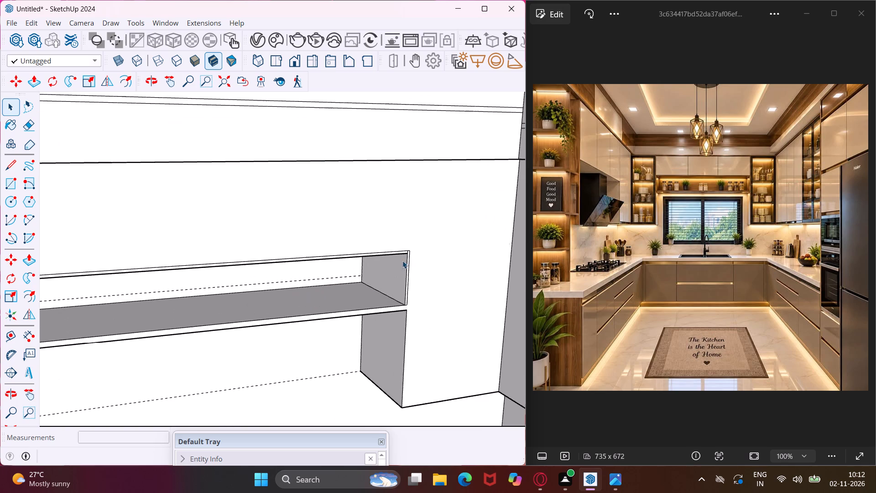
{"action": "scroll", "coordinate": [402, 262], "scroll_direction": "up", "scroll_amount": 5}
{"action": "scroll", "coordinate": [388, 270], "scroll_direction": "down", "scroll_amount": 6}
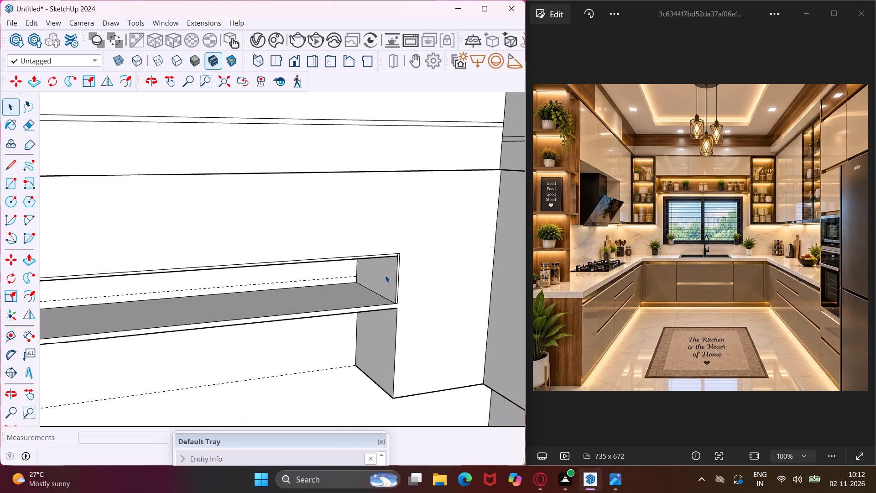
{"action": "left_click", "coordinate": [386, 275]}
{"action": "key", "text": "p"}
{"action": "left_click", "coordinate": [386, 275]}
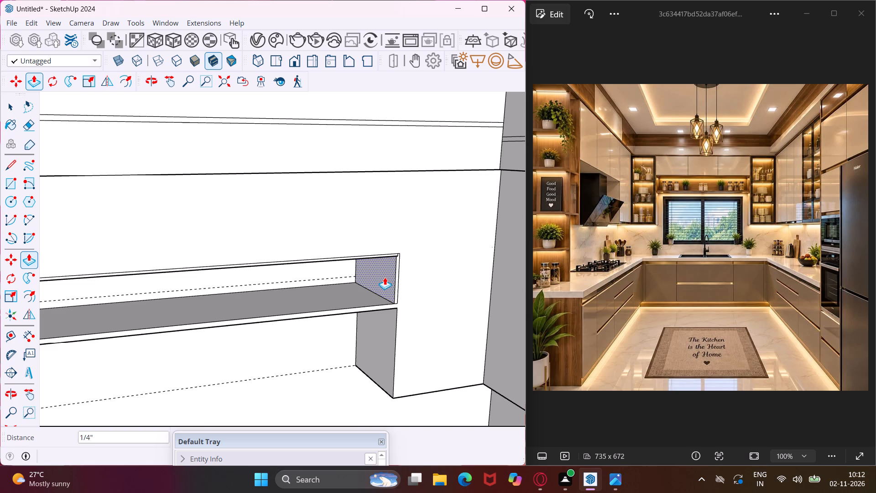
{"action": "left_click", "coordinate": [385, 277]}
{"action": "scroll", "coordinate": [355, 292], "scroll_direction": "down", "scroll_amount": 9}
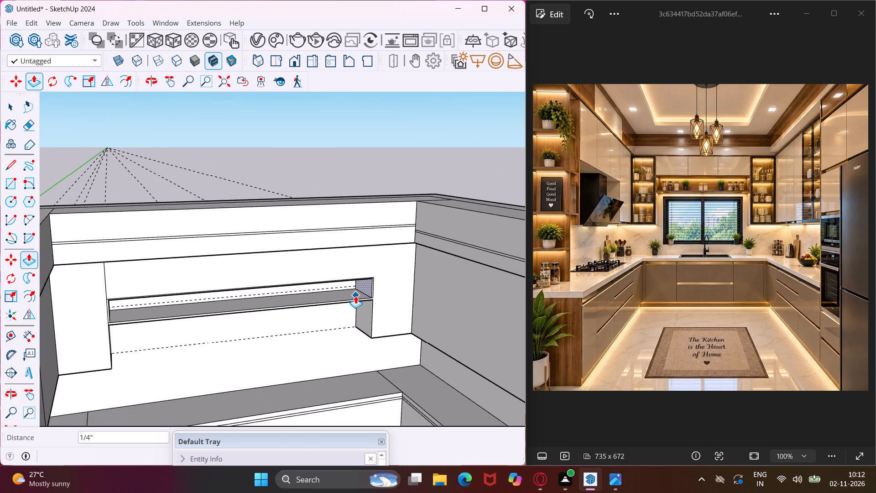
{"action": "key", "text": "Escape"}
{"action": "key", "text": "space"}
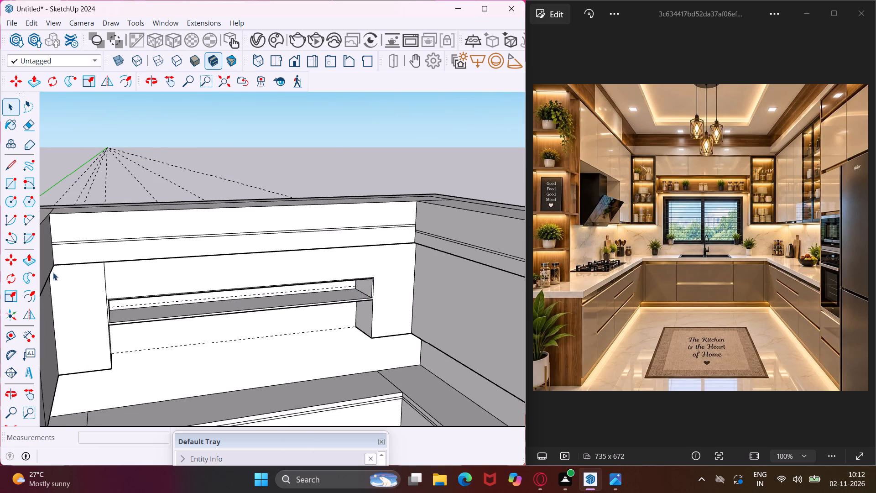
Draw a vertical line about 1' 2 7/16" long from the niche's upper right corner up to the underside of the top band.
{"action": "left_click", "coordinate": [9, 164]}
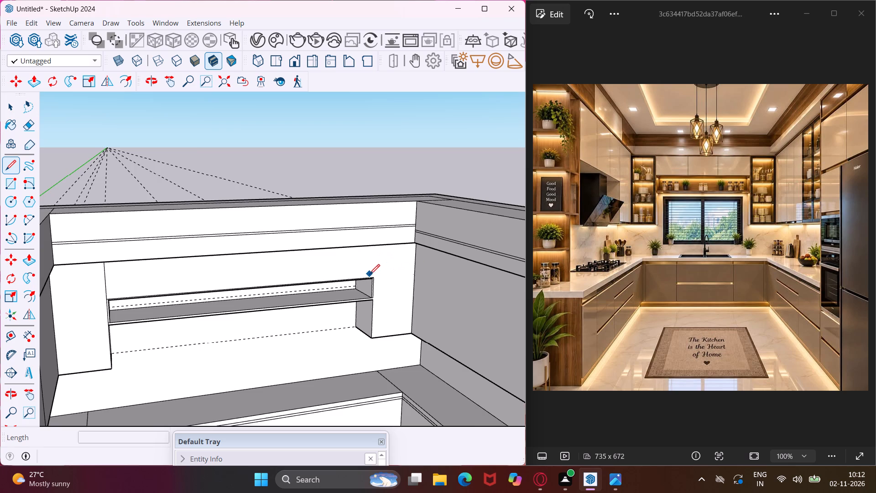
{"action": "scroll", "coordinate": [370, 274], "scroll_direction": "up", "scroll_amount": 15}
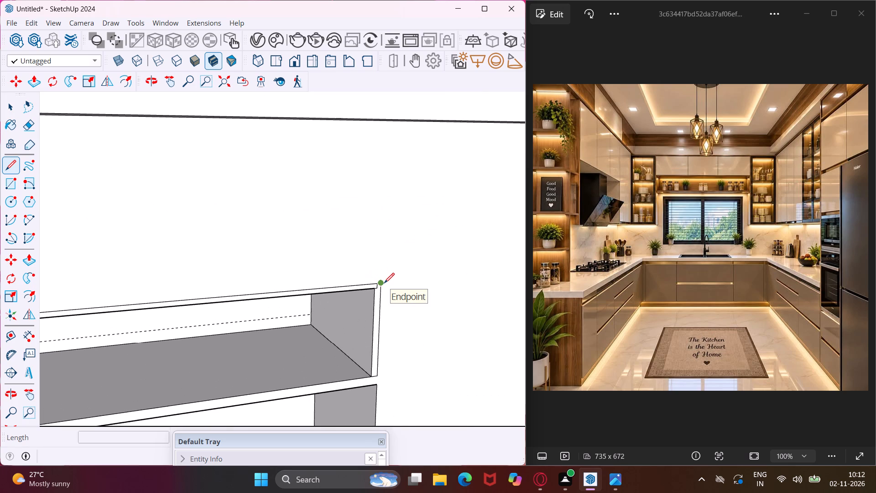
{"action": "left_click", "coordinate": [384, 283]}
{"action": "key", "text": "Escape"}
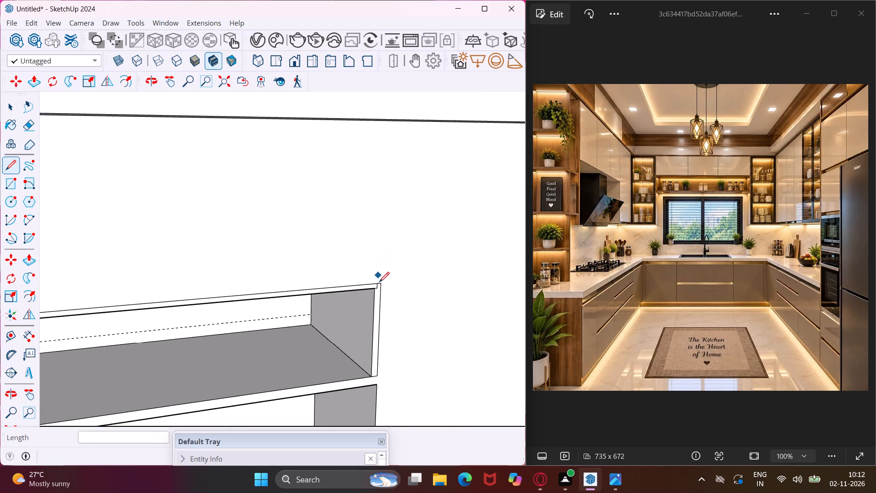
{"action": "left_click", "coordinate": [380, 285]}
{"action": "middle_click_drag", "start_coordinate": [387, 158], "coordinate": [380, 105]}
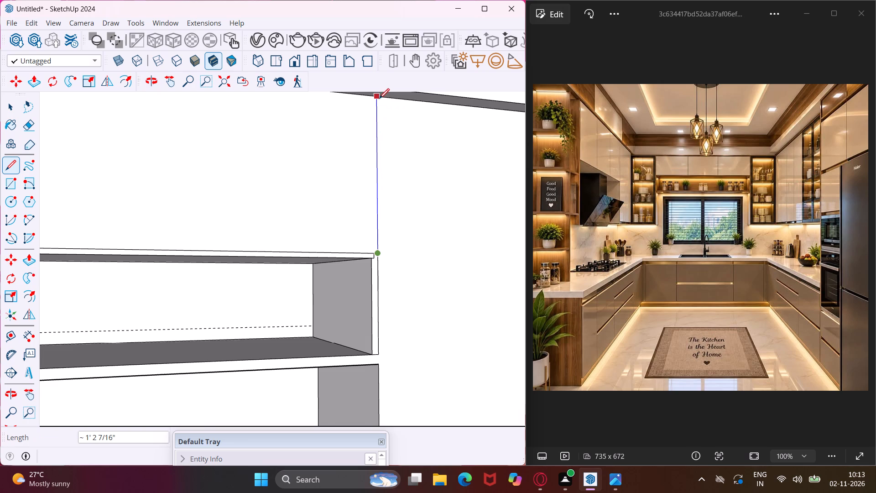
{"action": "left_click", "coordinate": [378, 99]}
{"action": "key", "text": "Escape"}
{"action": "key", "text": "space"}
Erase the short vertical edge where the niche's top panel meets its right side panel.
{"action": "scroll", "coordinate": [378, 253], "scroll_direction": "up", "scroll_amount": 4}
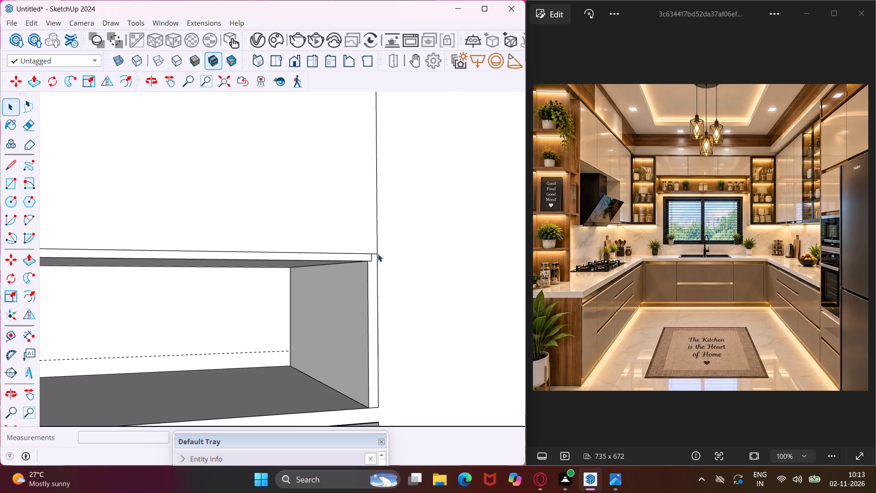
{"action": "scroll", "coordinate": [378, 267], "scroll_direction": "up", "scroll_amount": 3}
{"action": "key", "text": "e"}
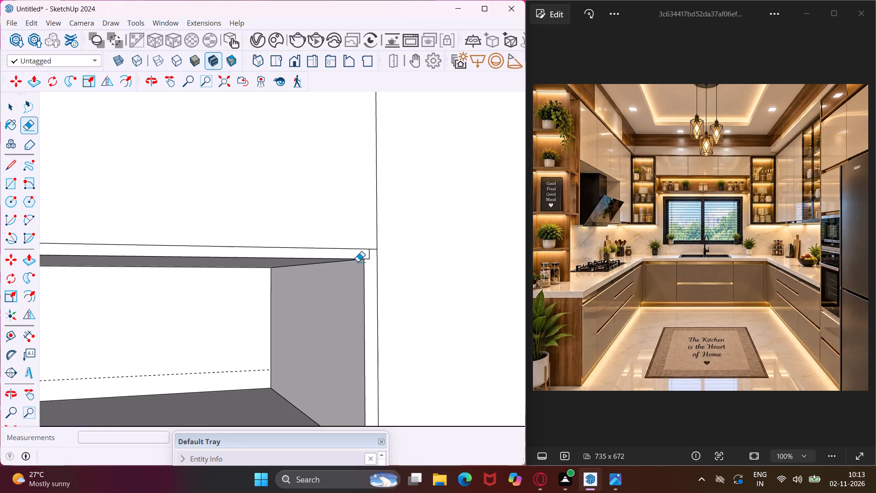
{"action": "left_click", "coordinate": [367, 257]}
{"action": "left_click", "coordinate": [368, 259]}
{"action": "scroll", "coordinate": [360, 244], "scroll_direction": "down", "scroll_amount": 11}
{"action": "key", "text": "Escape"}
{"action": "key", "text": "space"}
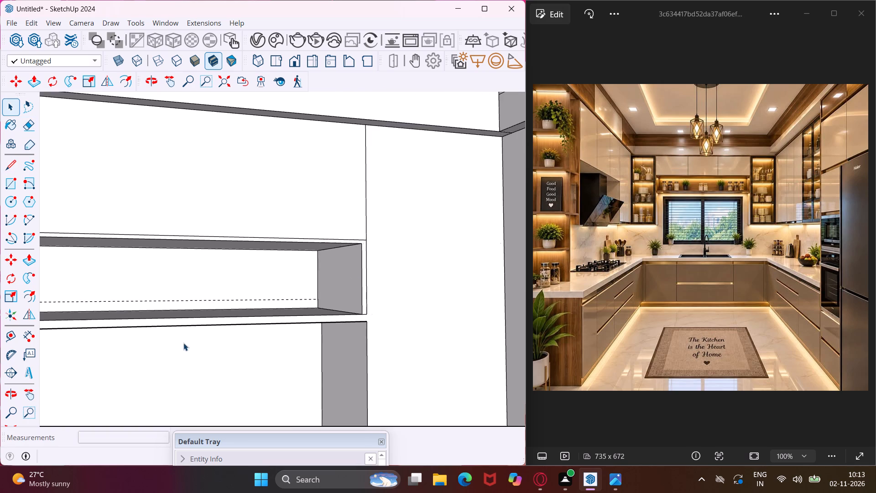
Draw a 7/8" vertical line closing the right end of the shelf front against the corner cabinet.
{"action": "scroll", "coordinate": [175, 290], "scroll_direction": "down", "scroll_amount": 4}
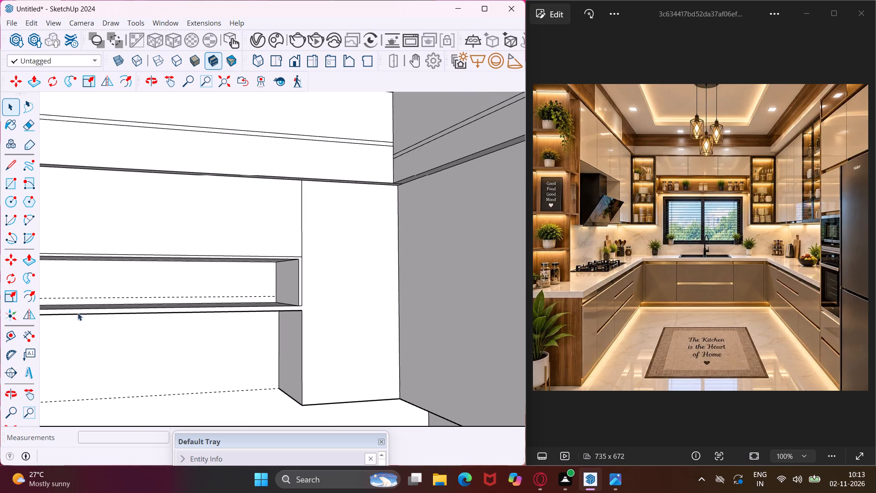
{"action": "left_click", "coordinate": [17, 172]}
{"action": "scroll", "coordinate": [294, 324], "scroll_direction": "up", "scroll_amount": 4}
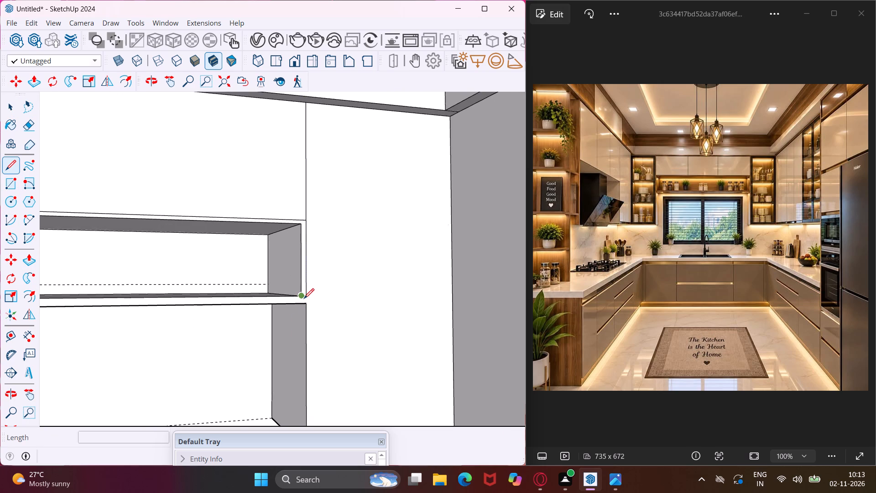
{"action": "left_click", "coordinate": [307, 297]}
{"action": "left_click", "coordinate": [308, 305]}
{"action": "key", "text": "Escape"}
{"action": "key", "text": "space"}
{"action": "scroll", "coordinate": [363, 273], "scroll_direction": "down", "scroll_amount": 16}
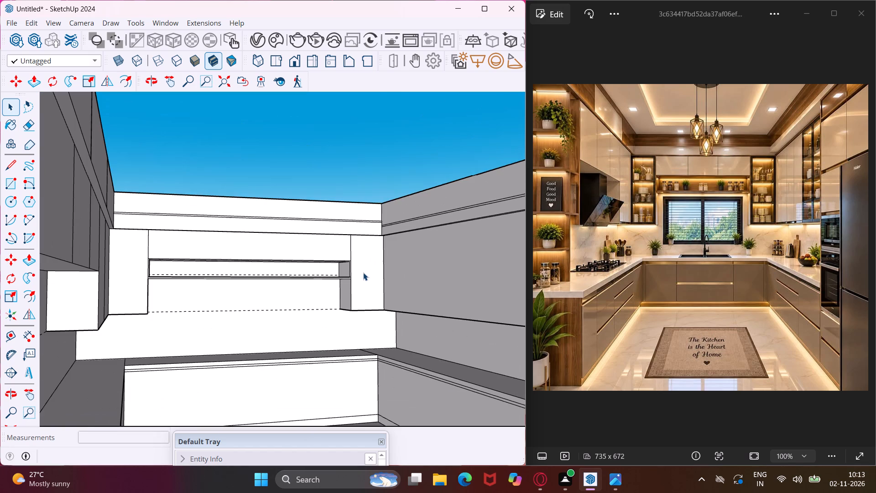
Copy the left vertical line above the niche across to the right one with /3 spacing, dividing the front into three equal panels.
{"action": "middle_click_drag", "start_coordinate": [363, 271], "coordinate": [341, 270]}
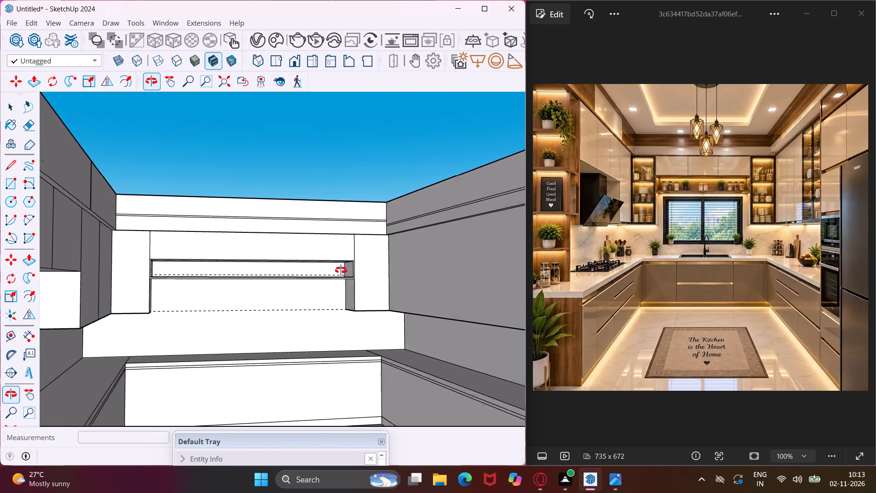
{"action": "middle_click_drag", "start_coordinate": [341, 270], "coordinate": [335, 270]}
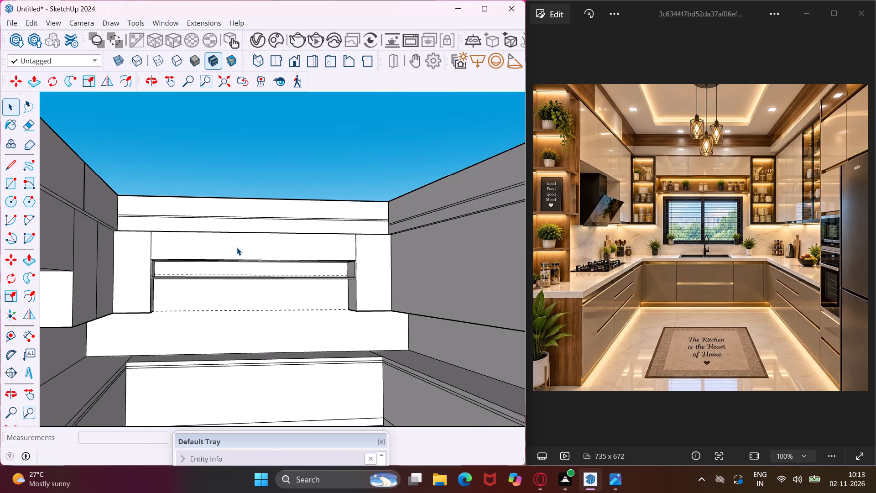
{"action": "scroll", "coordinate": [237, 247], "scroll_direction": "up", "scroll_amount": 5}
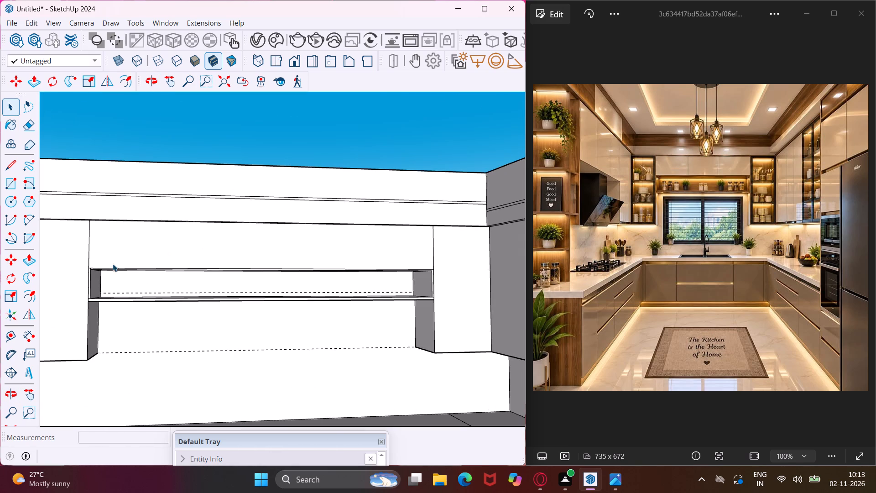
{"action": "left_click", "coordinate": [90, 251]}
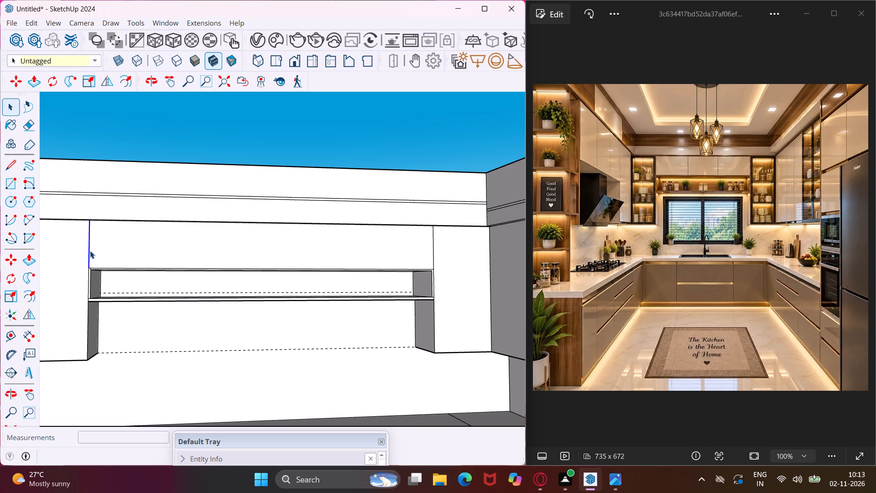
{"action": "key", "text": "m"}
{"action": "scroll", "coordinate": [91, 259], "scroll_direction": "up", "scroll_amount": 4}
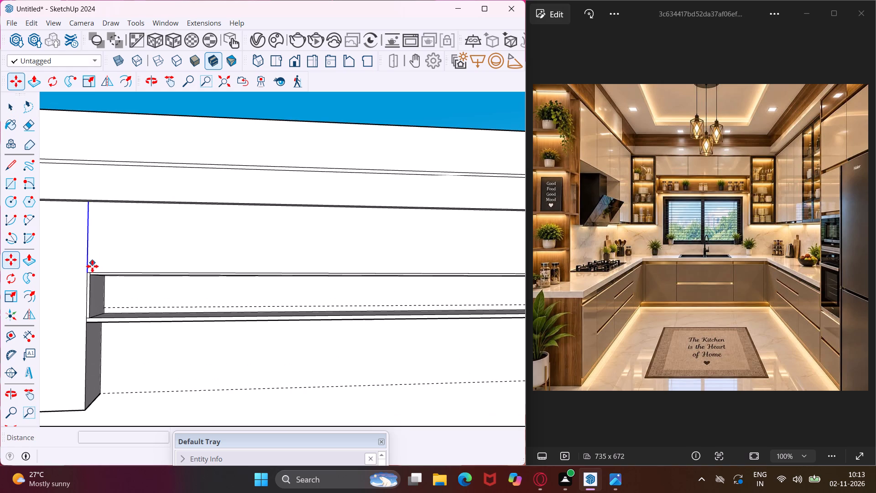
{"action": "left_click", "coordinate": [85, 272]}
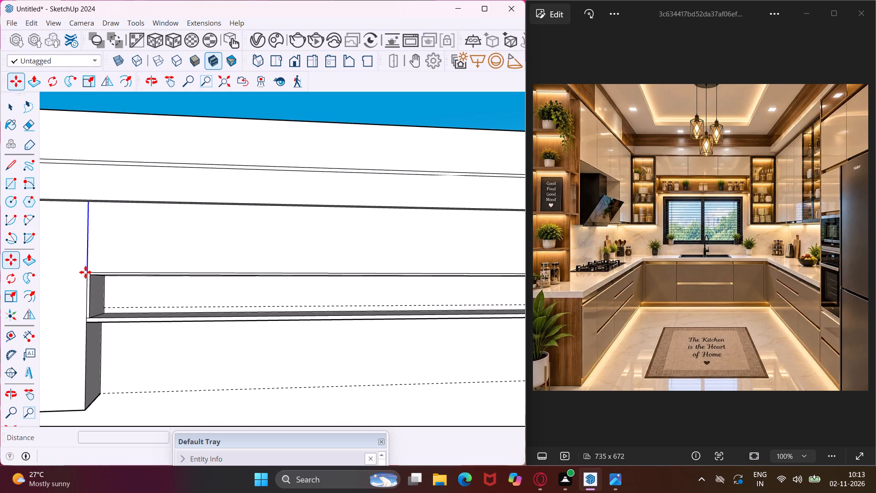
{"action": "scroll", "coordinate": [99, 267], "scroll_direction": "down", "scroll_amount": 5}
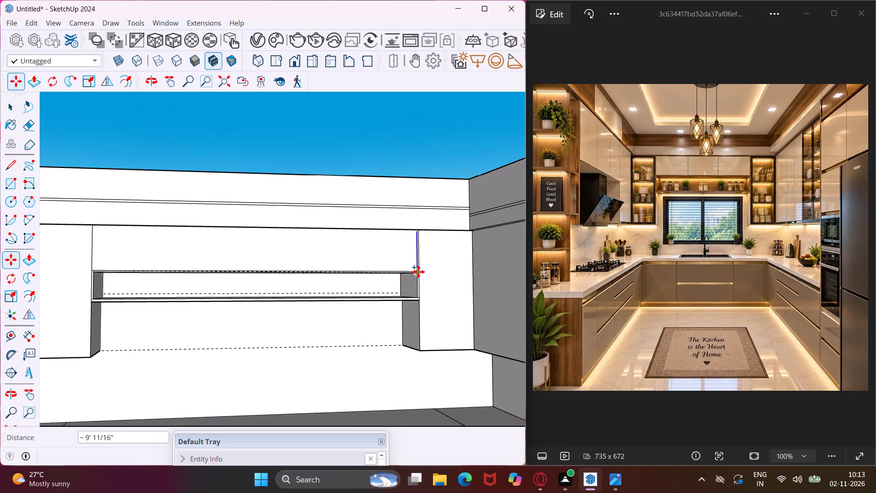
{"action": "scroll", "coordinate": [418, 272], "scroll_direction": "up", "scroll_amount": 13}
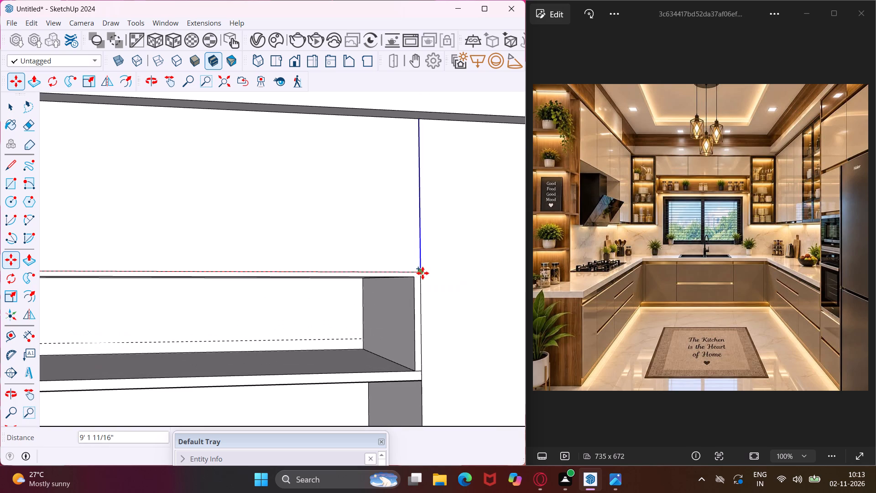
{"action": "left_click", "coordinate": [422, 273]}
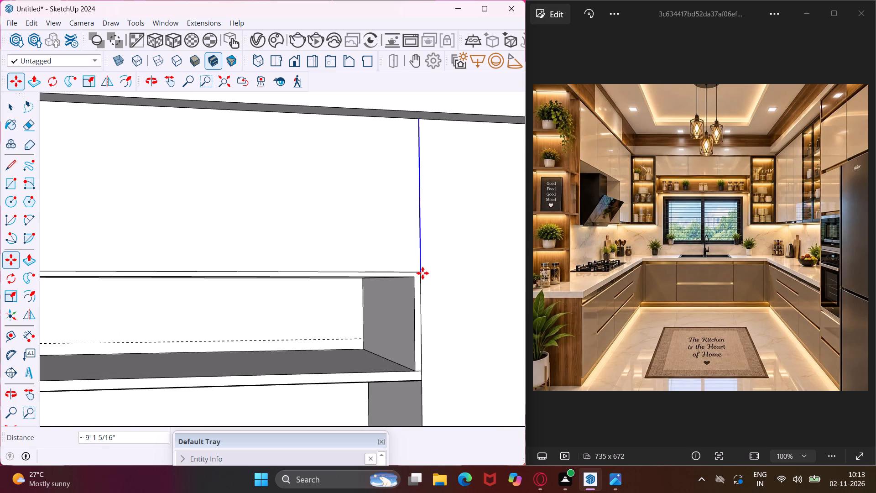
{"action": "key", "text": "slash"}
{"action": "key", "text": "3"}
{"action": "key", "text": "Return"}
{"action": "scroll", "coordinate": [422, 272], "scroll_direction": "down", "scroll_amount": 2}
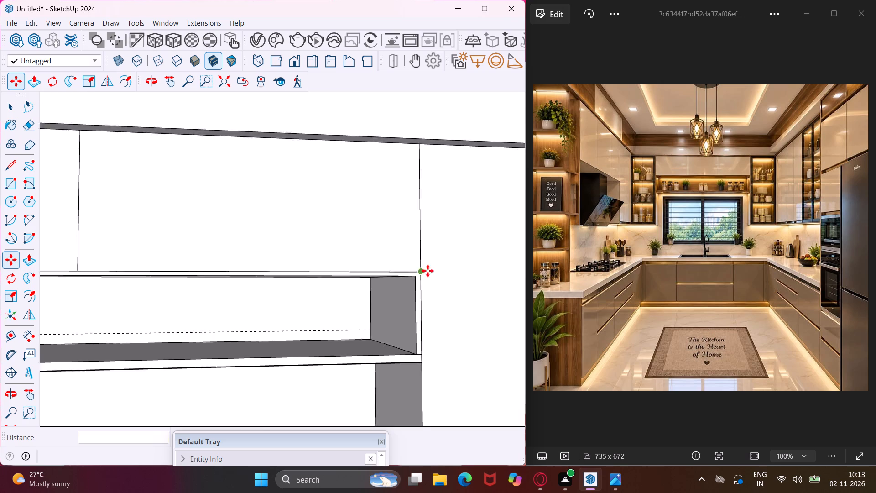
Offset the front face outline of the corner cabinet on the niche's right side inward by 1".
{"action": "scroll", "coordinate": [428, 271], "scroll_direction": "down", "scroll_amount": 11}
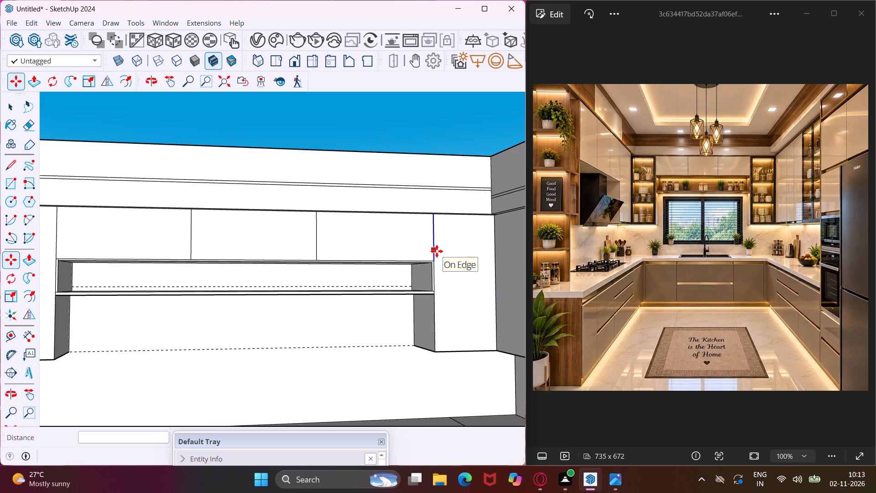
{"action": "scroll", "coordinate": [322, 233], "scroll_direction": "down", "scroll_amount": 5}
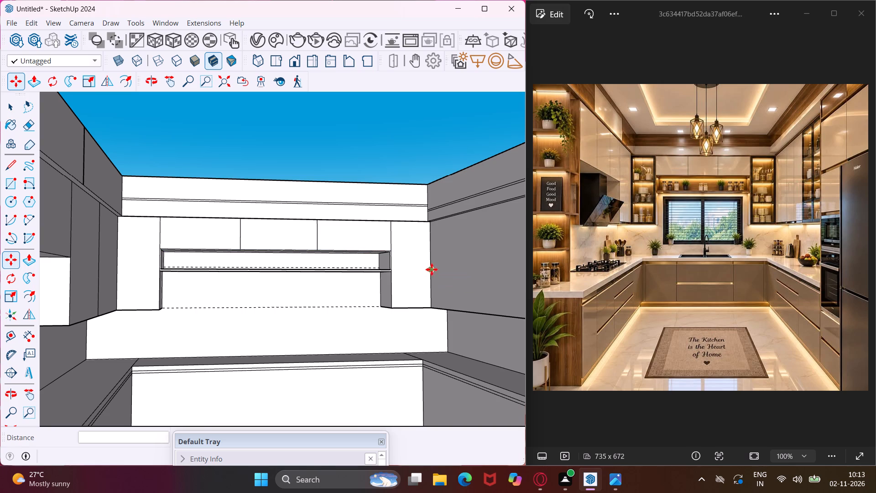
{"action": "key", "text": "Escape"}
{"action": "key", "text": "space"}
{"action": "scroll", "coordinate": [420, 262], "scroll_direction": "up", "scroll_amount": 10}
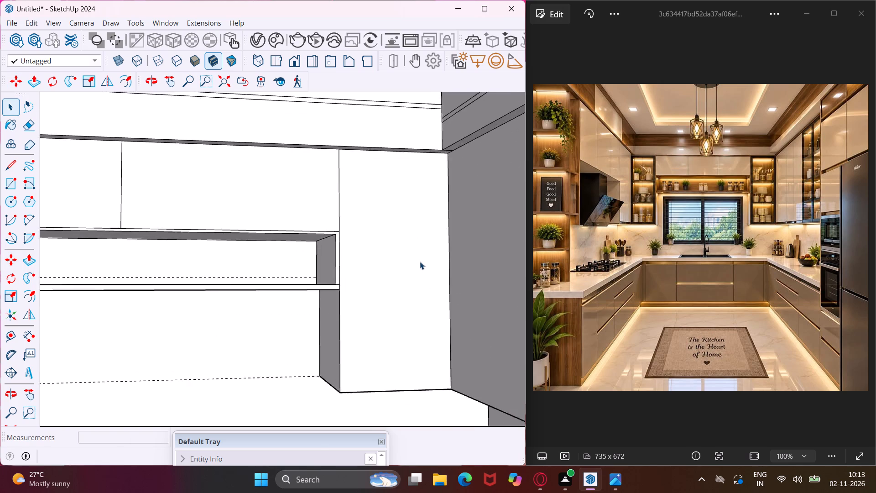
{"action": "scroll", "coordinate": [420, 262], "scroll_direction": "up", "scroll_amount": 3}
{"action": "left_click", "coordinate": [420, 262]}
{"action": "scroll", "coordinate": [420, 262], "scroll_direction": "down", "scroll_amount": 3}
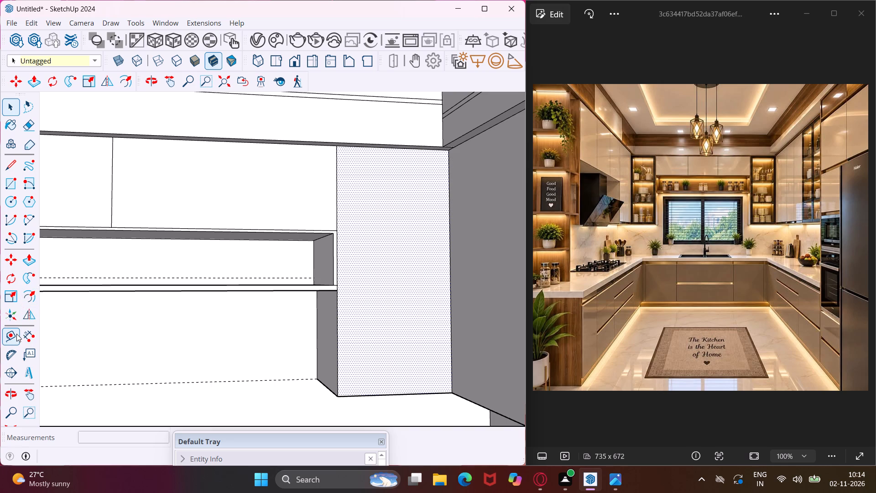
{"action": "left_click", "coordinate": [27, 295]}
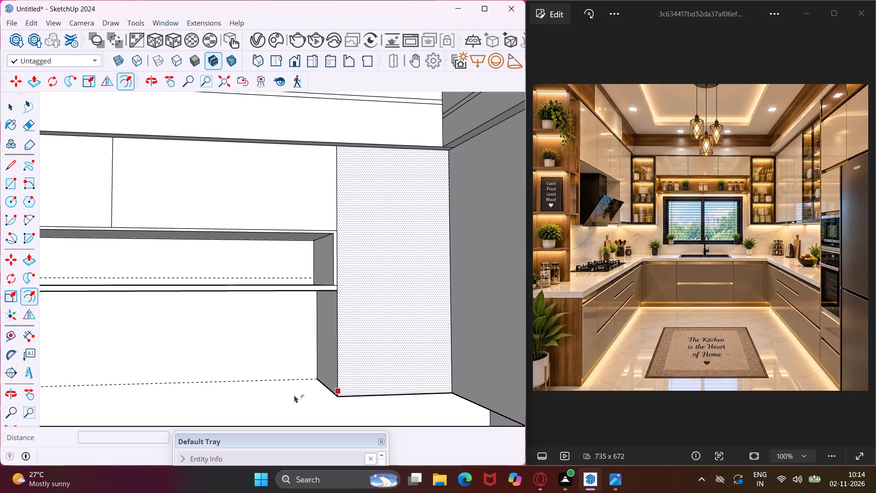
{"action": "scroll", "coordinate": [348, 361], "scroll_direction": "up", "scroll_amount": 4}
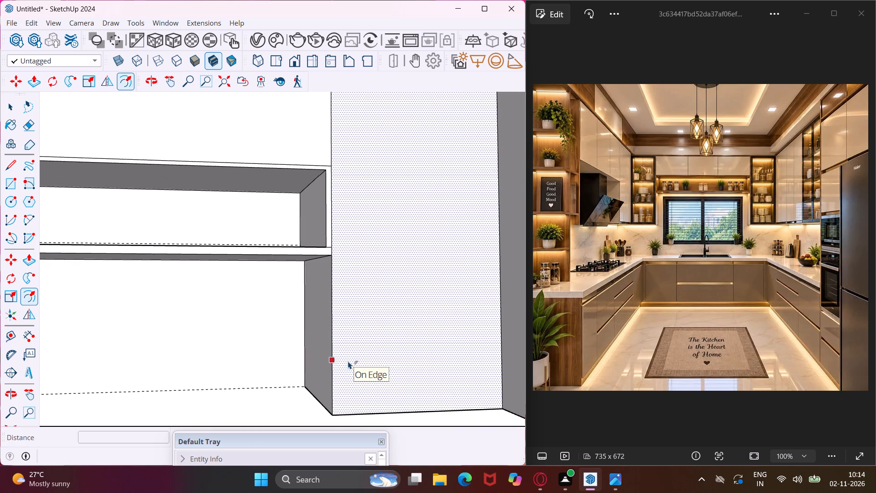
{"action": "left_click", "coordinate": [345, 361]}
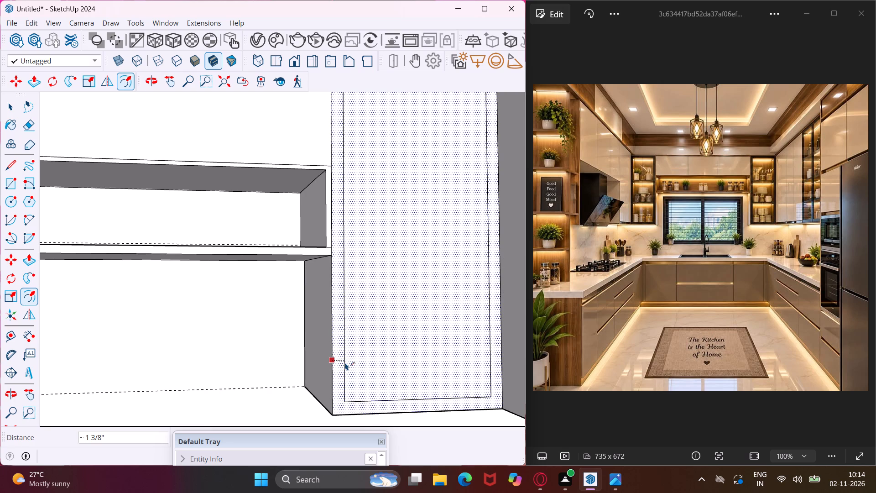
{"action": "key", "text": "1"}
{"action": "key", "text": "shift+quotedbl"}
{"action": "key", "text": "Return"}
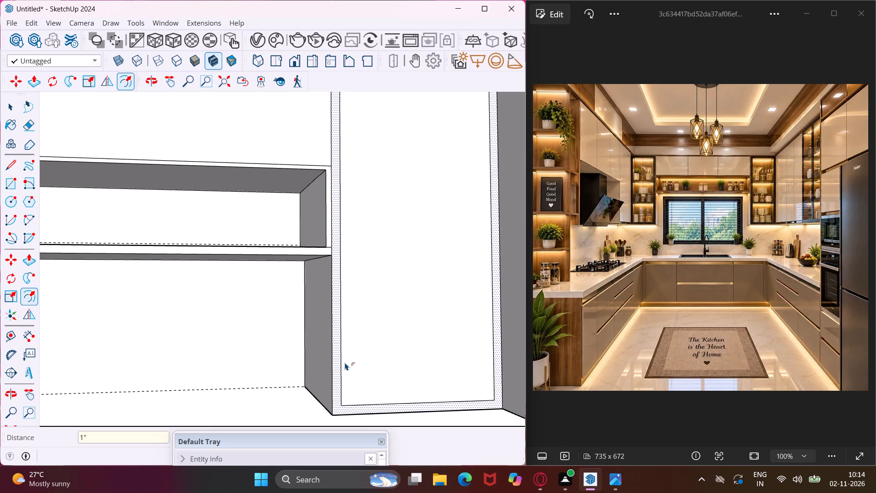
{"action": "scroll", "coordinate": [345, 362], "scroll_direction": "down", "scroll_amount": 14}
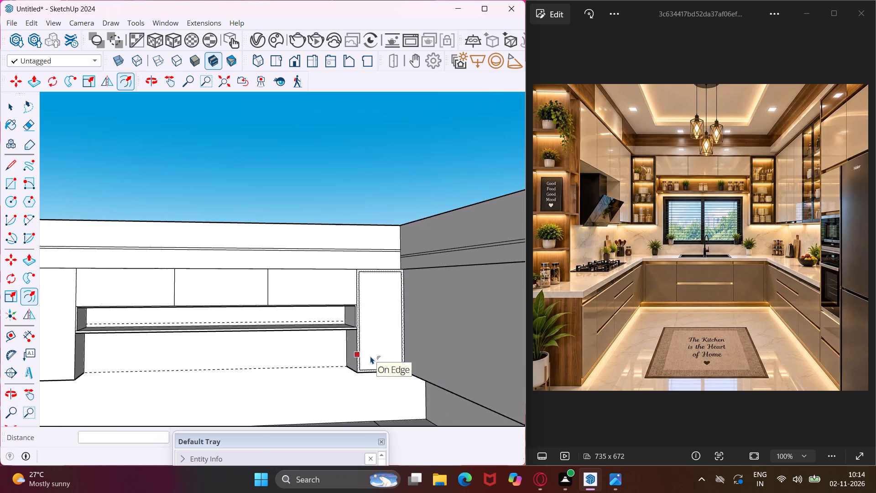
{"action": "key", "text": "Escape"}
Offset the front face outline of the corner cabinet on the niche's left side inward by 1".
{"action": "scroll", "coordinate": [72, 367], "scroll_direction": "up", "scroll_amount": 5}
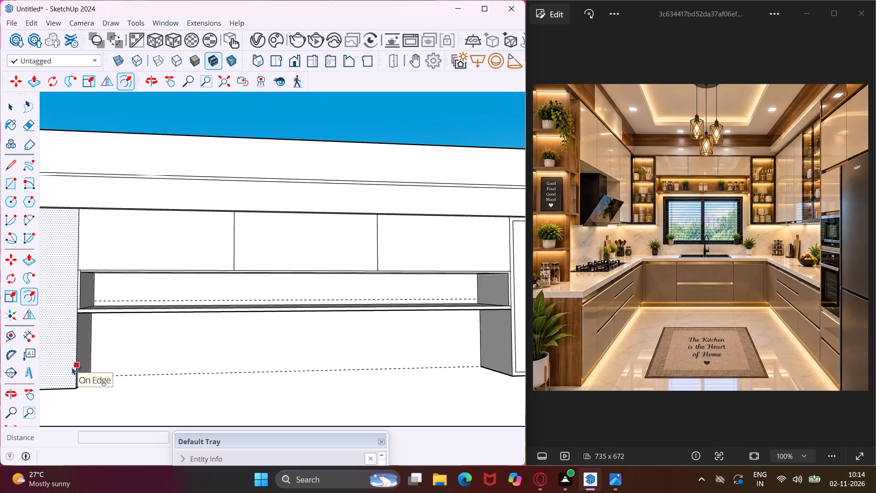
{"action": "scroll", "coordinate": [72, 367], "scroll_direction": "up", "scroll_amount": 7}
{"action": "left_click", "coordinate": [72, 367]}
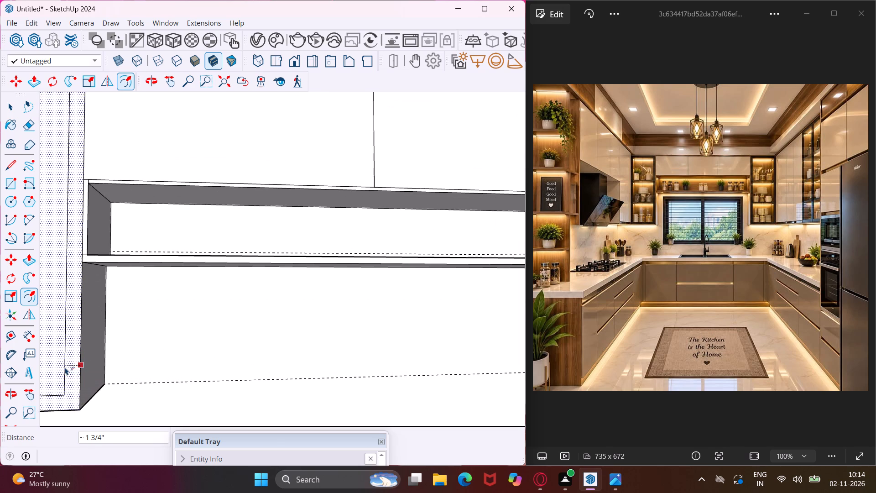
{"action": "key", "text": "1"}
{"action": "key", "text": "shift+quotedbl"}
{"action": "key", "text": "Return"}
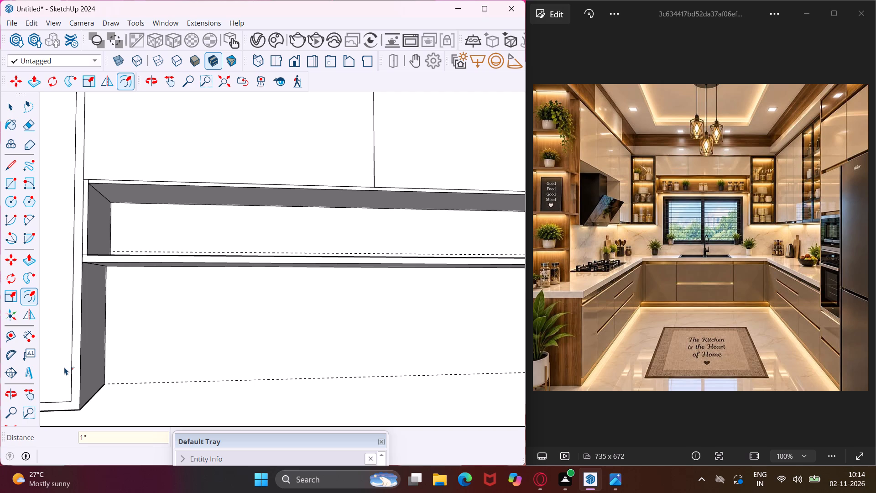
{"action": "scroll", "coordinate": [64, 367], "scroll_direction": "down", "scroll_amount": 7}
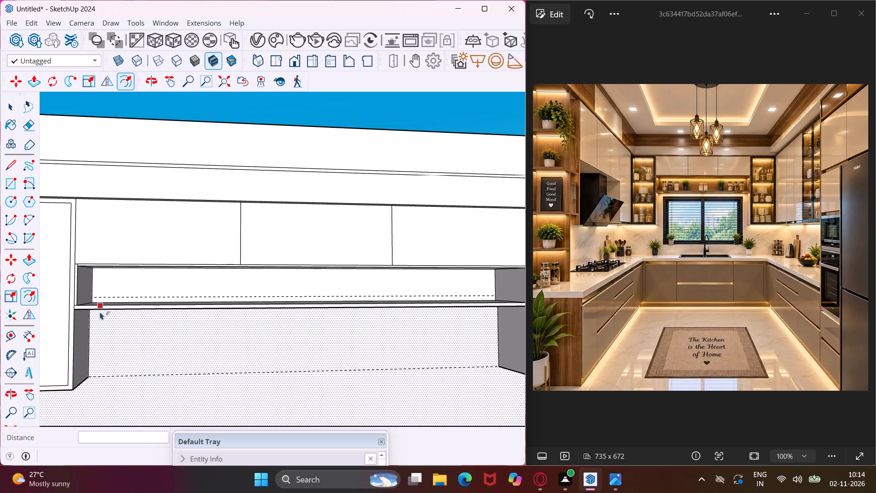
{"action": "scroll", "coordinate": [112, 293], "scroll_direction": "down", "scroll_amount": 7}
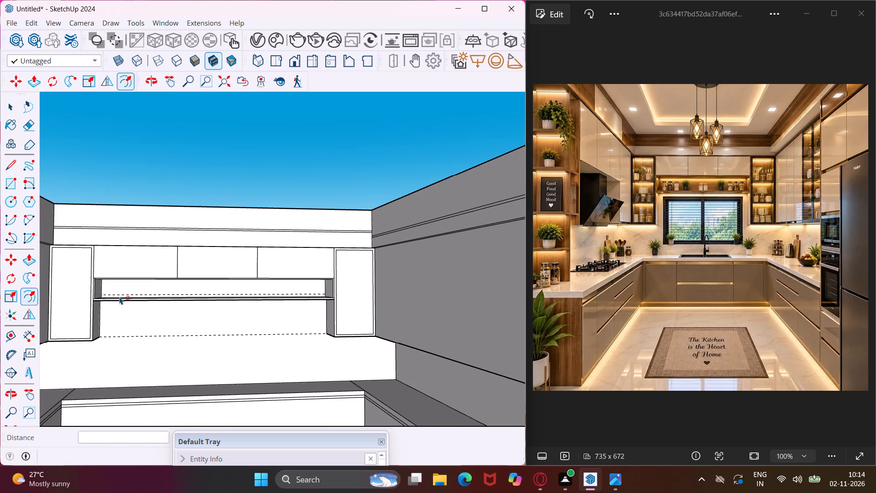
{"action": "scroll", "coordinate": [120, 297], "scroll_direction": "down", "scroll_amount": 6}
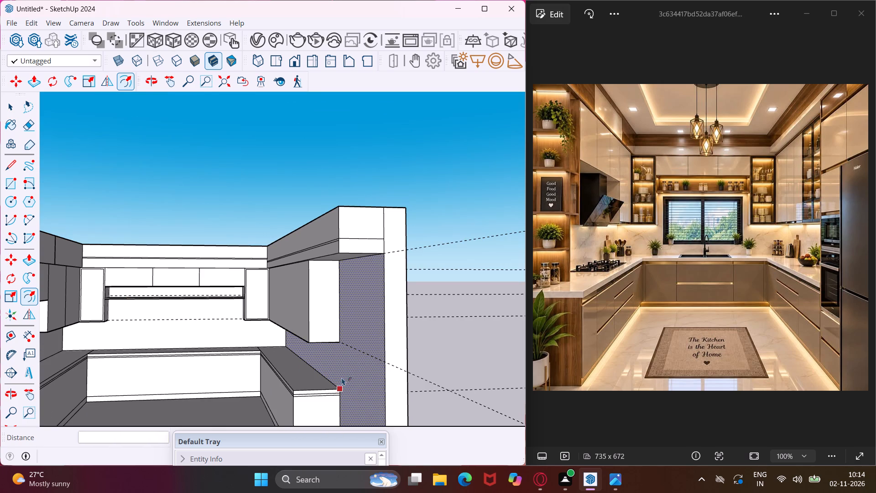
{"action": "key", "text": "Escape"}
{"action": "key", "text": "space"}
Copy the right wall cabinet's free-end vertical edge to the corner cabinet with /6 spacing, dividing the long front into six equal panels.
{"action": "middle_click_drag", "start_coordinate": [303, 316], "coordinate": [367, 377]}
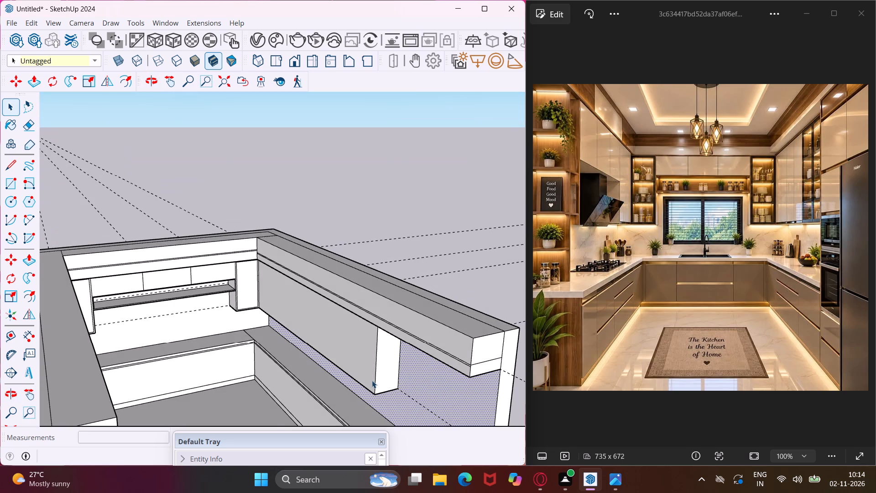
{"action": "scroll", "coordinate": [375, 382], "scroll_direction": "up", "scroll_amount": 6}
{"action": "middle_click_drag", "start_coordinate": [378, 378], "coordinate": [378, 378]}
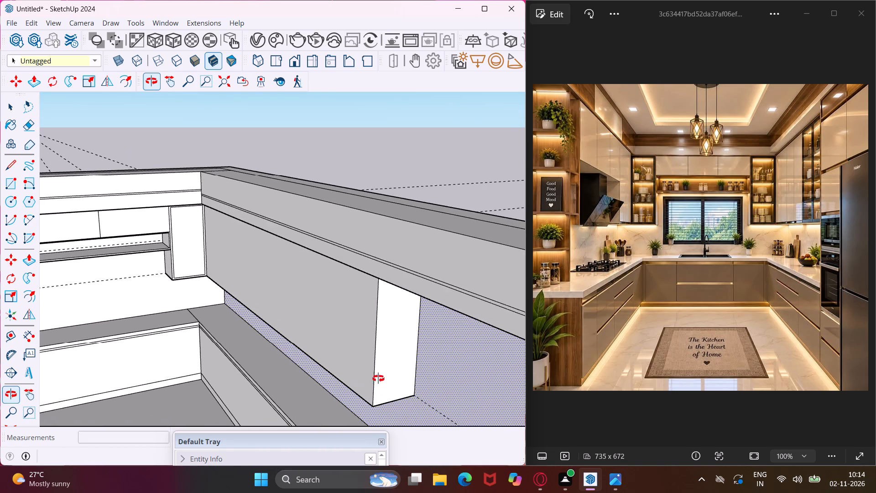
{"action": "middle_click_drag", "start_coordinate": [378, 378], "coordinate": [412, 359]}
{"action": "scroll", "coordinate": [426, 355], "scroll_direction": "up", "scroll_amount": 4}
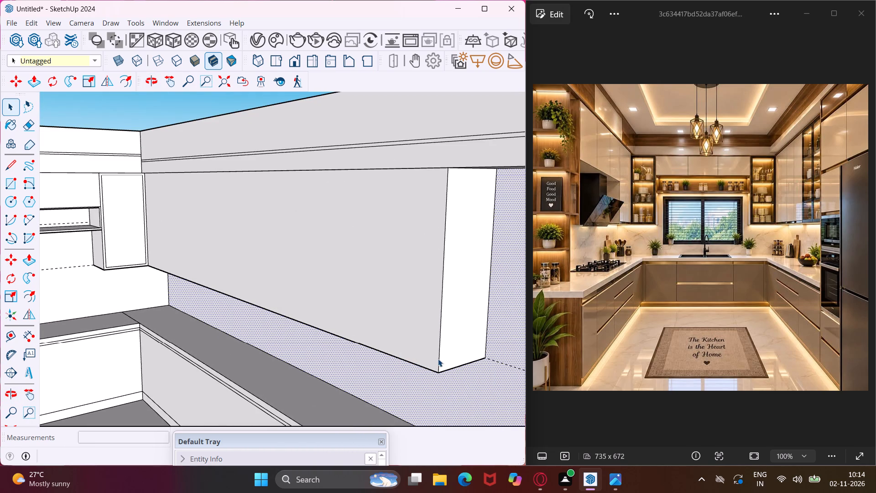
{"action": "left_click", "coordinate": [438, 359]}
{"action": "key", "text": "m"}
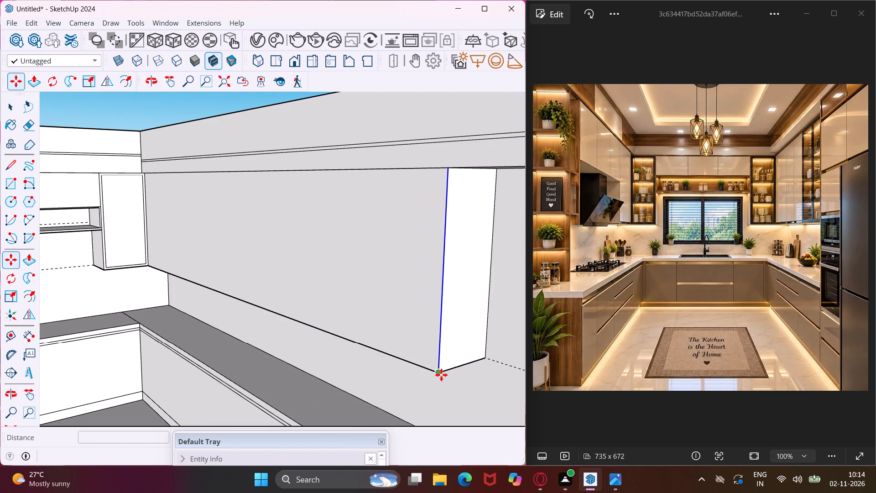
{"action": "left_click", "coordinate": [436, 373]}
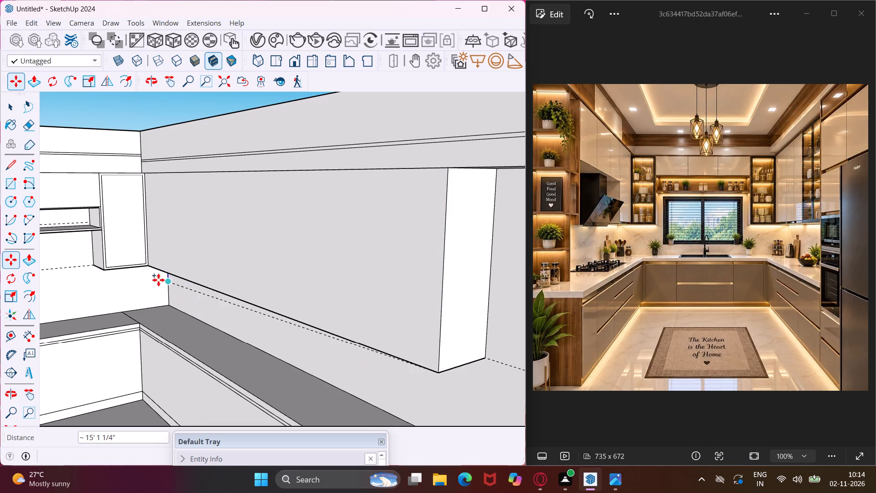
{"action": "scroll", "coordinate": [146, 263], "scroll_direction": "up", "scroll_amount": 11}
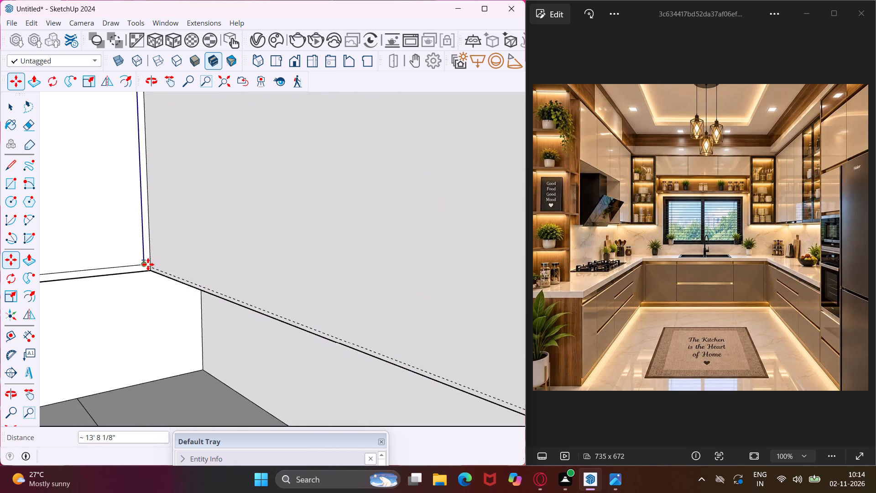
{"action": "left_click", "coordinate": [153, 270]}
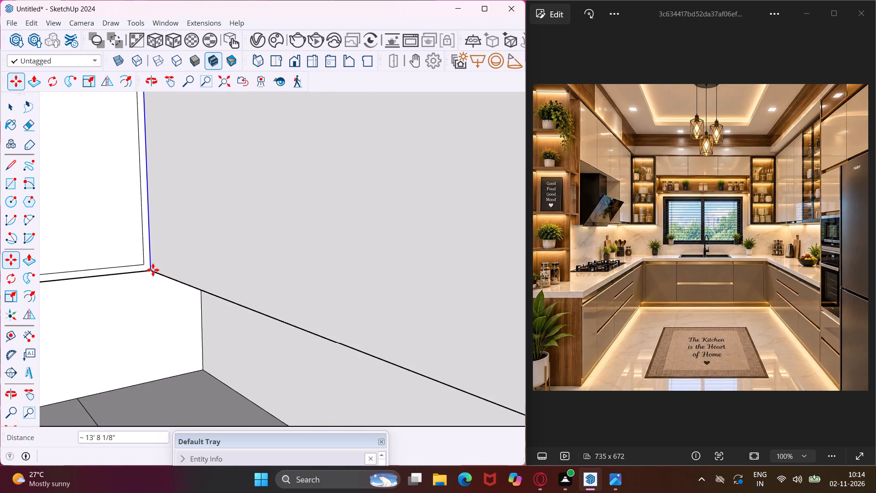
{"action": "key", "text": "slash"}
{"action": "key", "text": "6"}
{"action": "key", "text": "Return"}
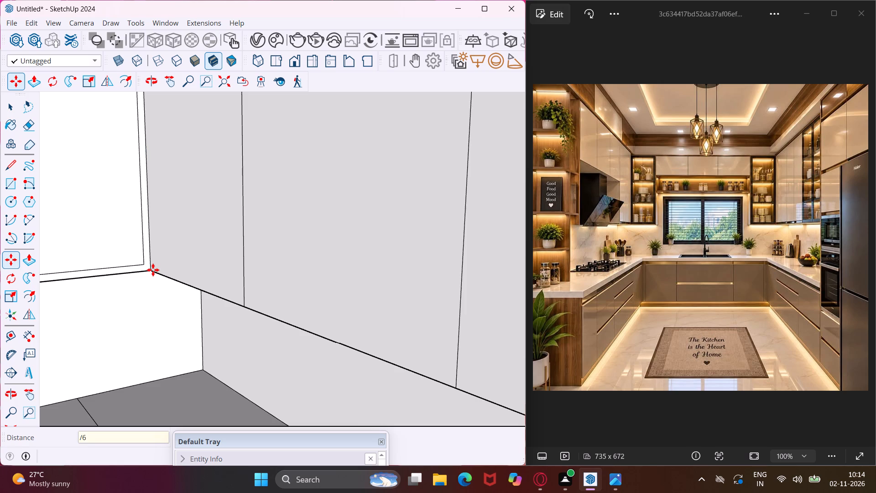
{"action": "scroll", "coordinate": [153, 270], "scroll_direction": "down", "scroll_amount": 10}
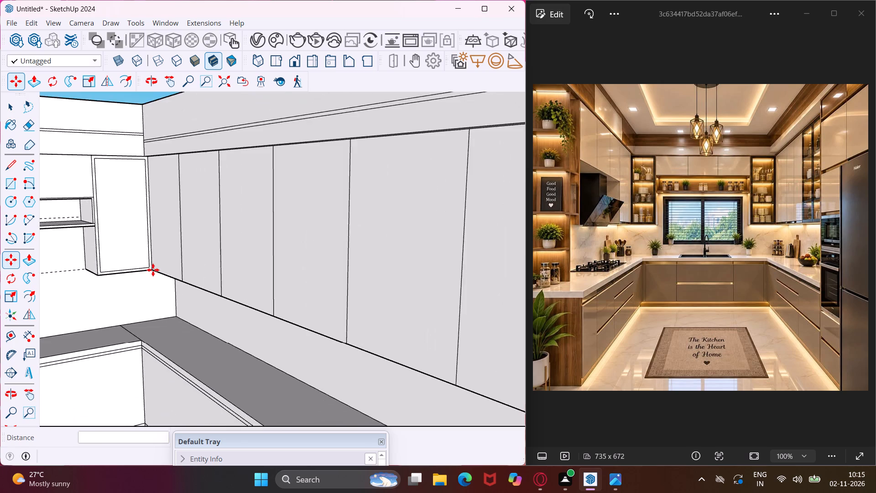
{"action": "scroll", "coordinate": [153, 270], "scroll_direction": "down", "scroll_amount": 2}
{"action": "key", "text": "Escape"}
{"action": "key", "text": "space"}
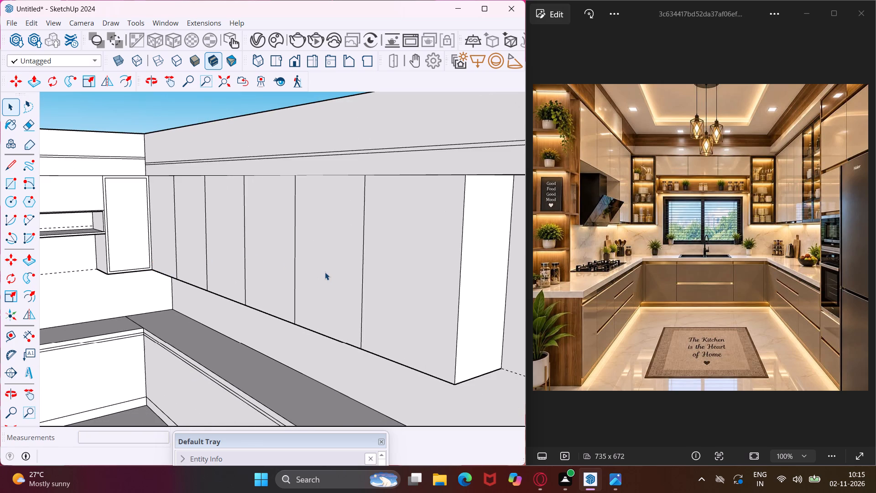
Offset the outline of the right wall cabinet's second panel from the free end inward by 1".
{"action": "scroll", "coordinate": [327, 278], "scroll_direction": "up", "scroll_amount": 3}
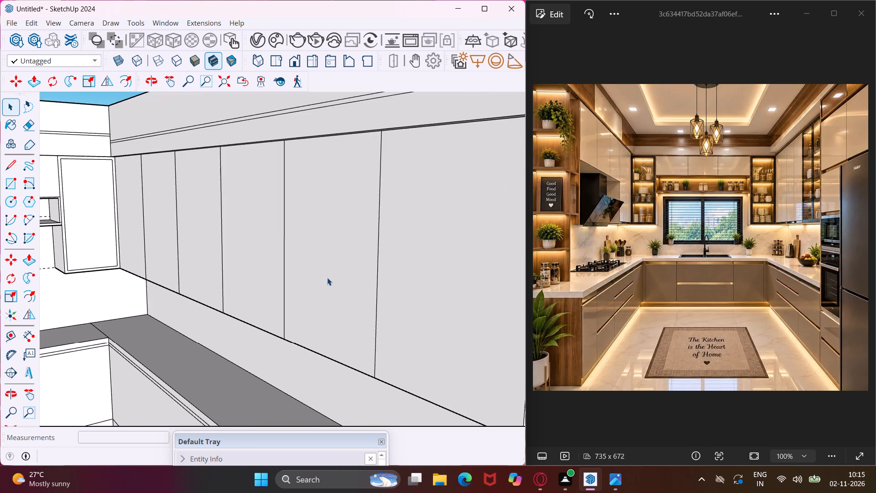
{"action": "middle_click_drag", "start_coordinate": [327, 278], "coordinate": [360, 274]}
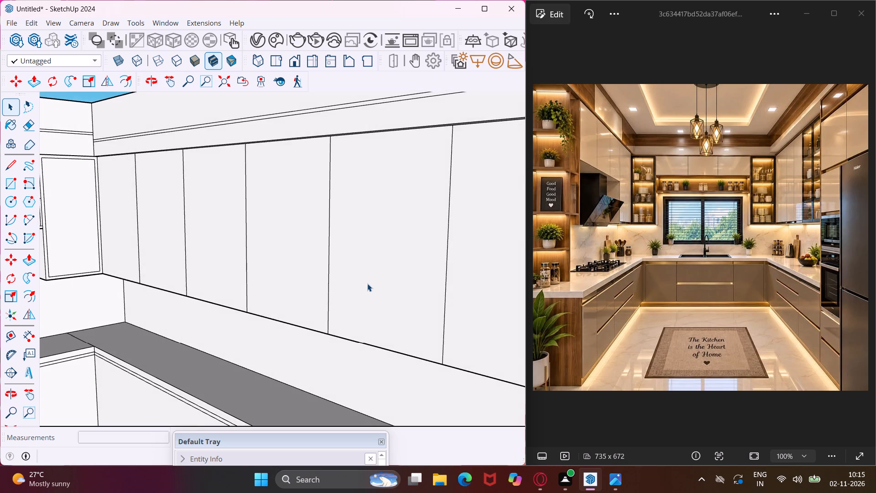
{"action": "left_click", "coordinate": [367, 283]}
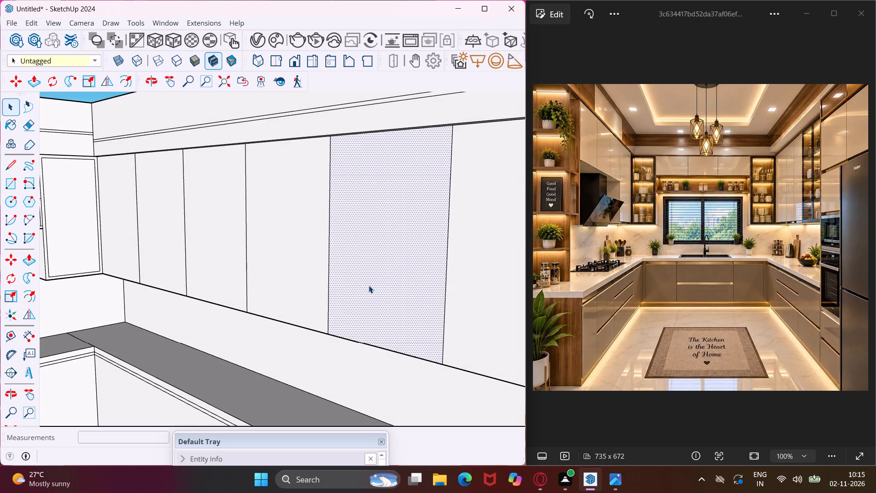
{"action": "left_click", "coordinate": [26, 298]}
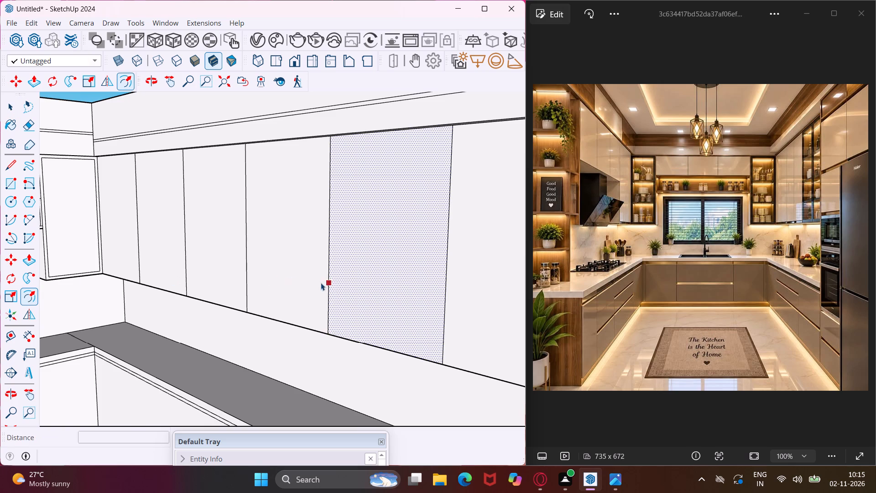
{"action": "scroll", "coordinate": [336, 280], "scroll_direction": "up", "scroll_amount": 3}
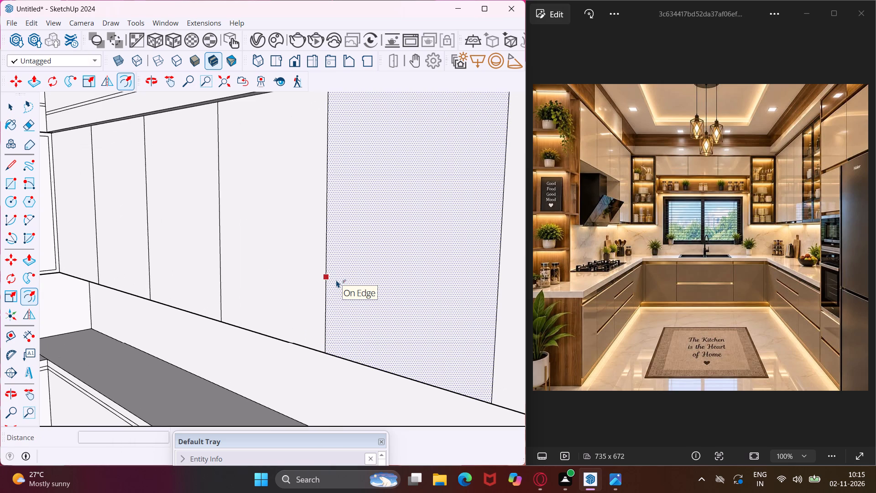
{"action": "left_click", "coordinate": [336, 280]}
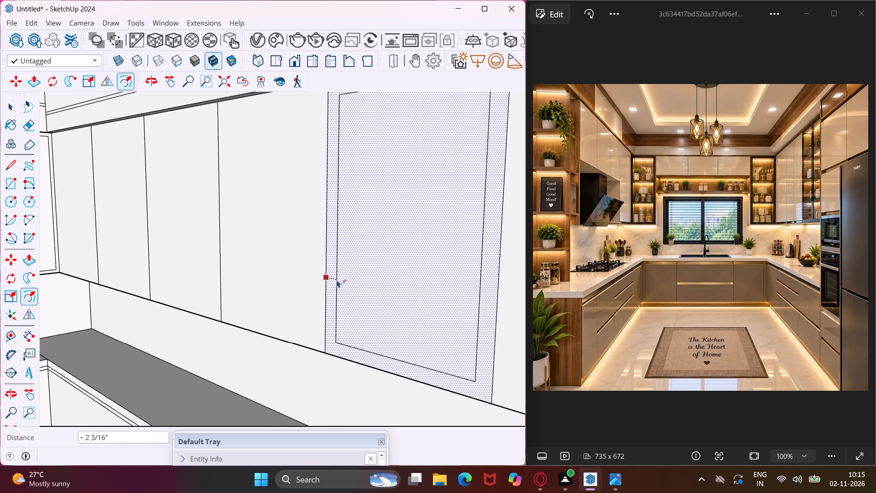
{"action": "key", "text": "1"}
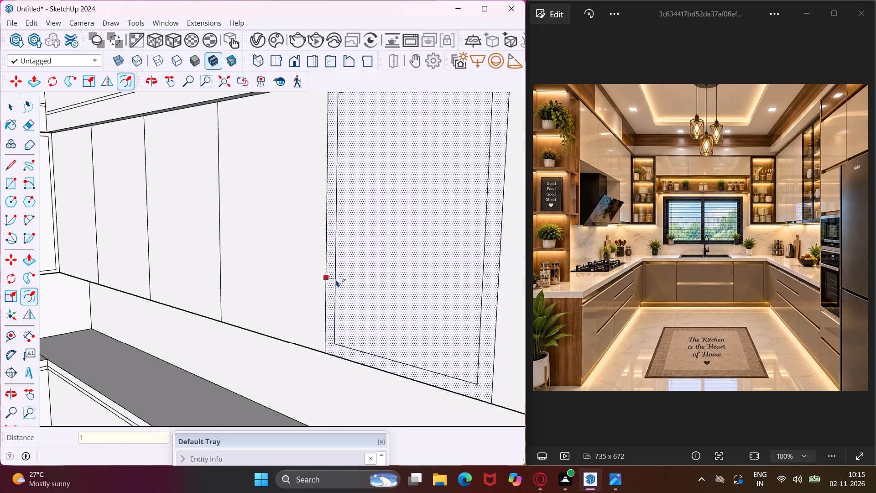
{"action": "key", "text": "shift+quotedbl"}
{"action": "key", "text": "Return"}
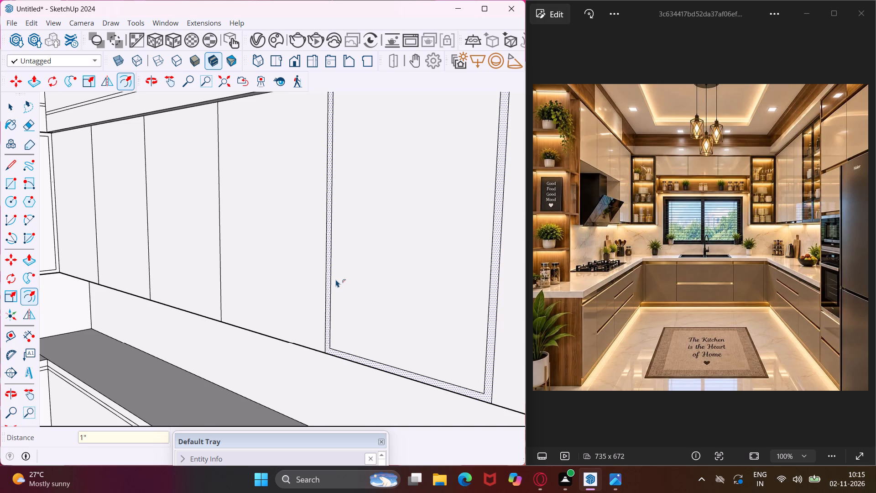
{"action": "key", "text": "Escape"}
{"action": "key", "text": "space"}
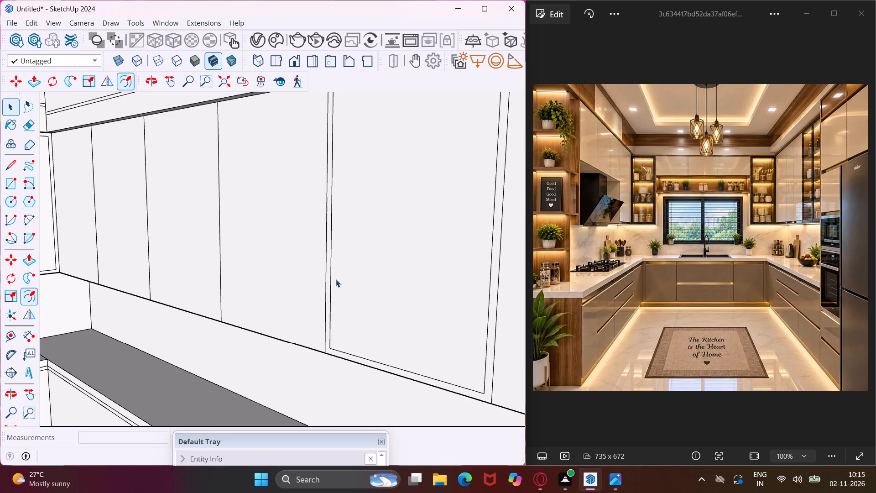
Offset the outline of the right wall cabinet's free-end panel inward by 1".
{"action": "scroll", "coordinate": [242, 259], "scroll_direction": "down", "scroll_amount": 6}
{"action": "scroll", "coordinate": [376, 252], "scroll_direction": "up", "scroll_amount": 2}
{"action": "left_click", "coordinate": [374, 251]}
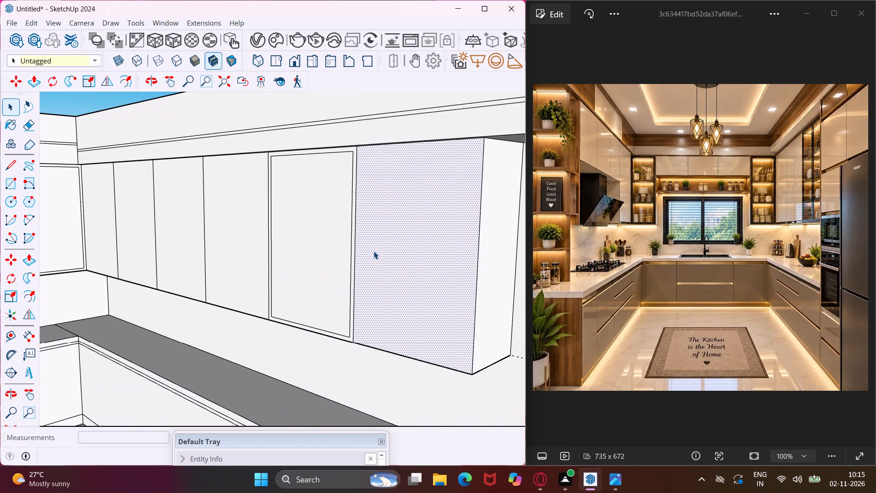
{"action": "left_click", "coordinate": [23, 299]}
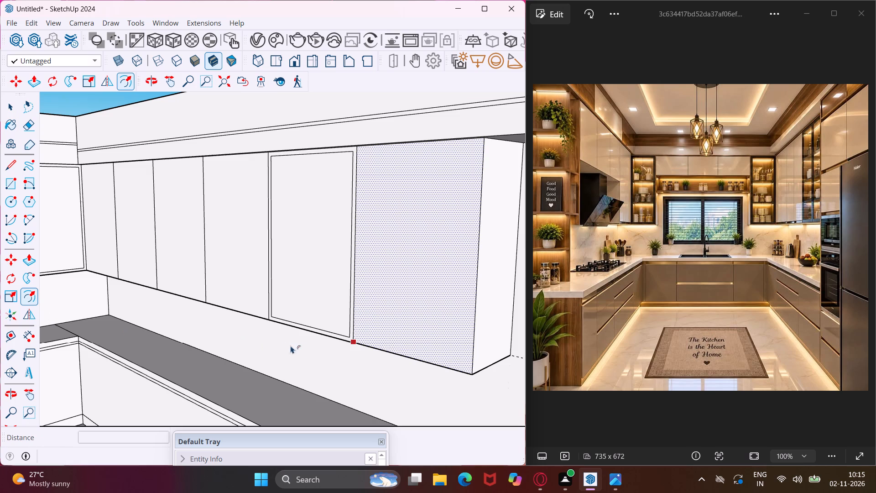
{"action": "left_click", "coordinate": [391, 334]}
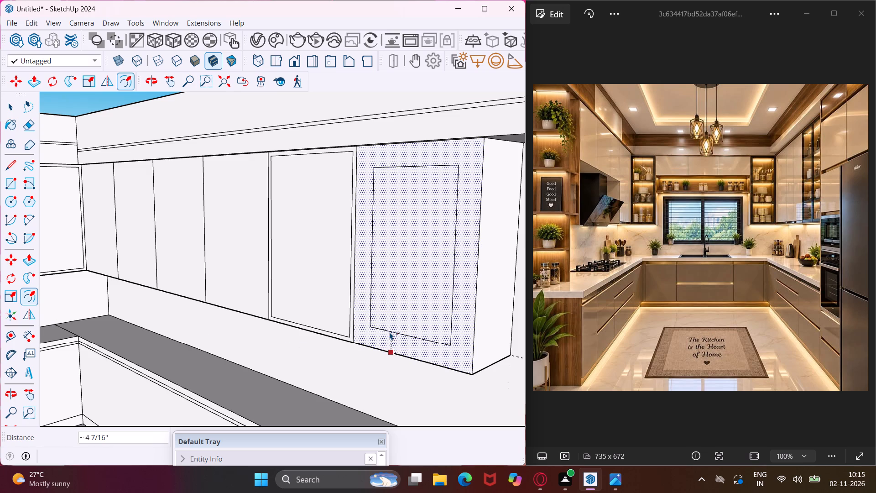
{"action": "key", "text": "1"}
{"action": "key", "text": "shift+quotedbl"}
{"action": "key", "text": "Return"}
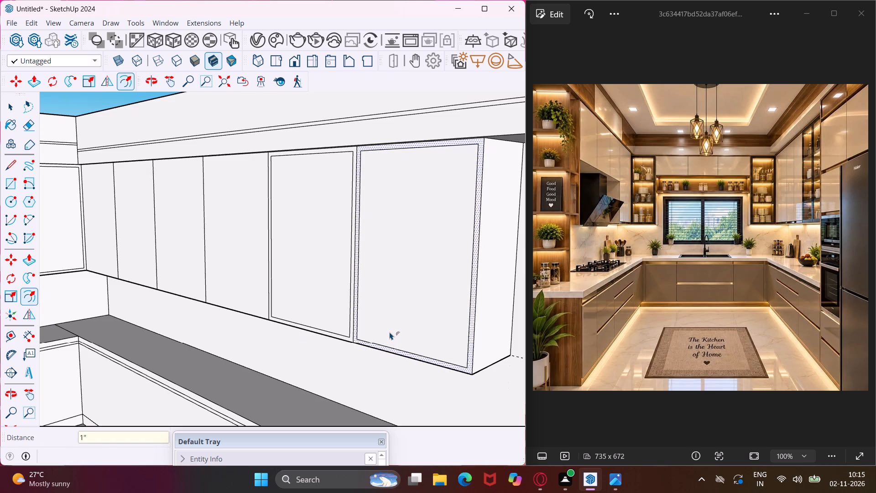
{"action": "key", "text": "Escape"}
{"action": "key", "text": "space"}
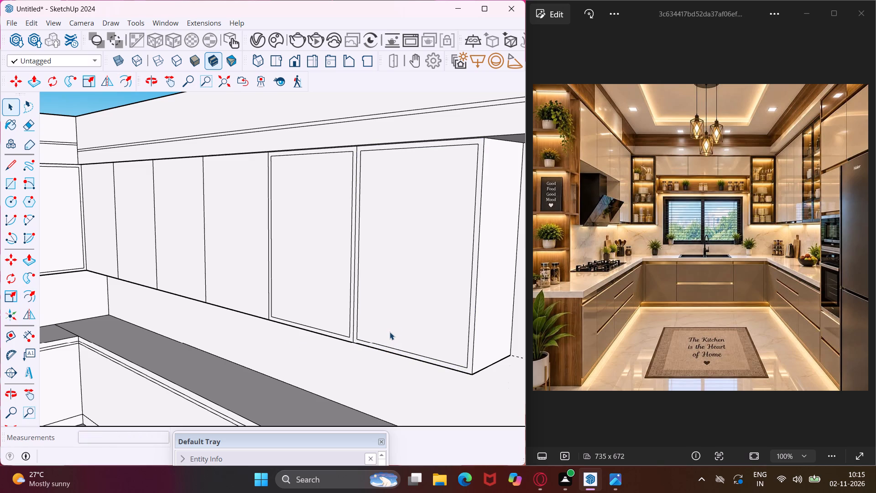
Push the inner faces of the right wall cabinet's two framed panels 1' inward to open them up.
{"action": "key", "text": "p"}
{"action": "left_click", "coordinate": [436, 261]}
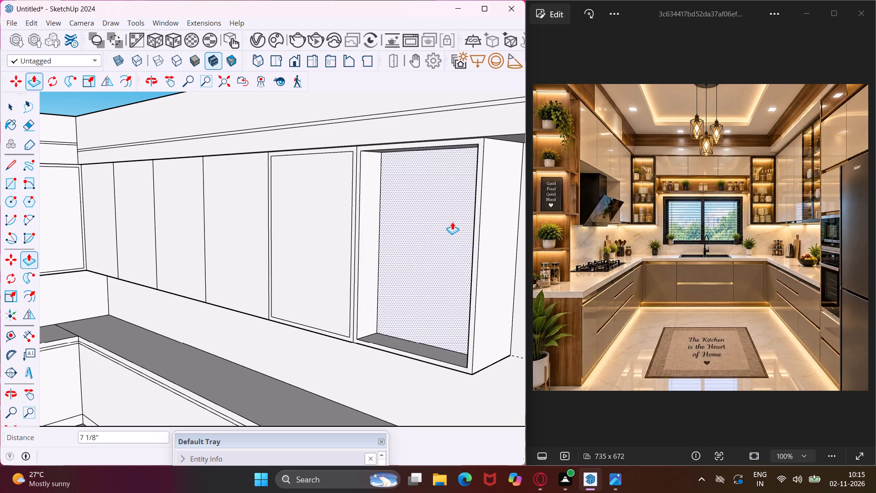
{"action": "type", "text": "1'"}
{"action": "key", "text": "Return"}
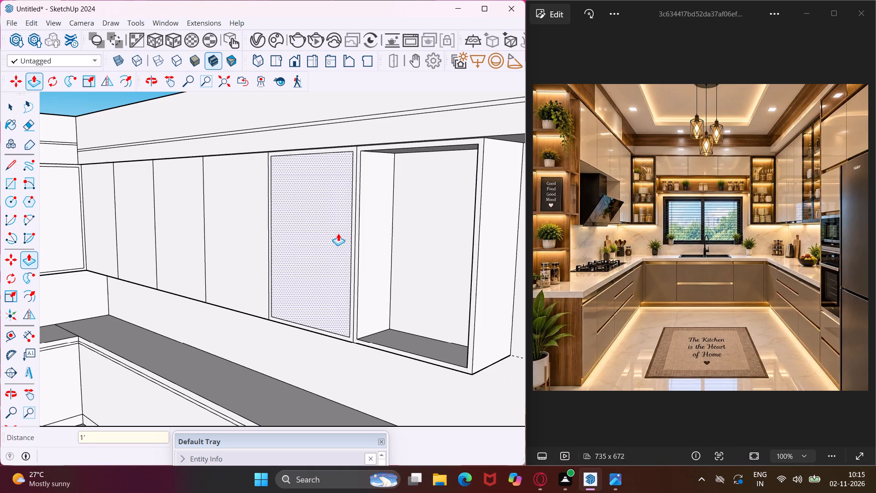
{"action": "double_click", "coordinate": [335, 231]}
Push the inner faces of the framed corner cabinets on both sides of the niche inward by the same 1'.
{"action": "scroll", "coordinate": [335, 231], "scroll_direction": "down", "scroll_amount": 7}
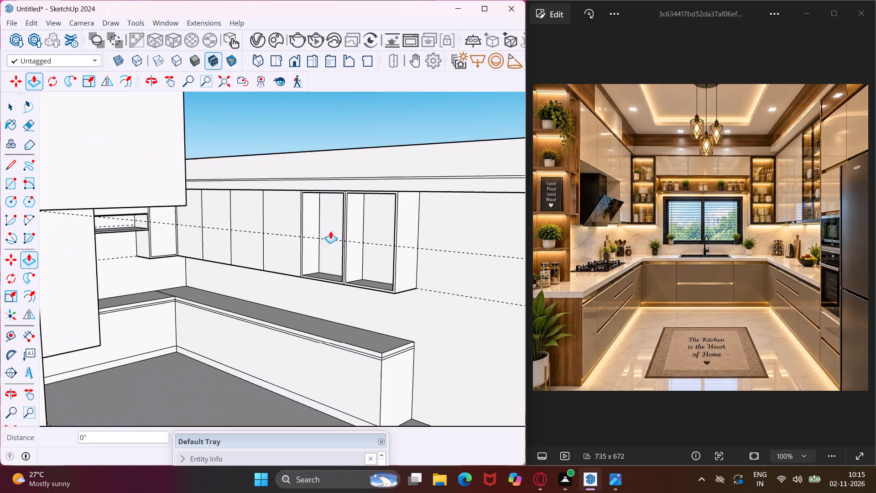
{"action": "scroll", "coordinate": [166, 233], "scroll_direction": "up", "scroll_amount": 9}
{"action": "double_click", "coordinate": [166, 233]}
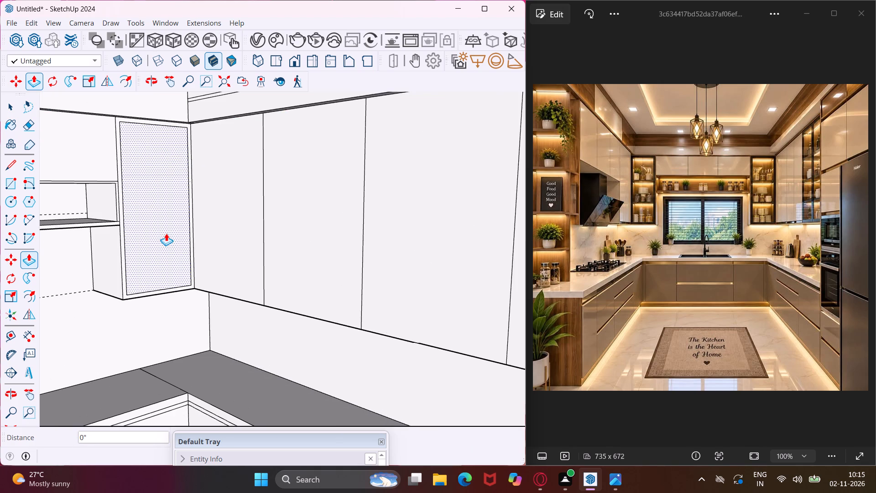
{"action": "scroll", "coordinate": [151, 224], "scroll_direction": "down", "scroll_amount": 14}
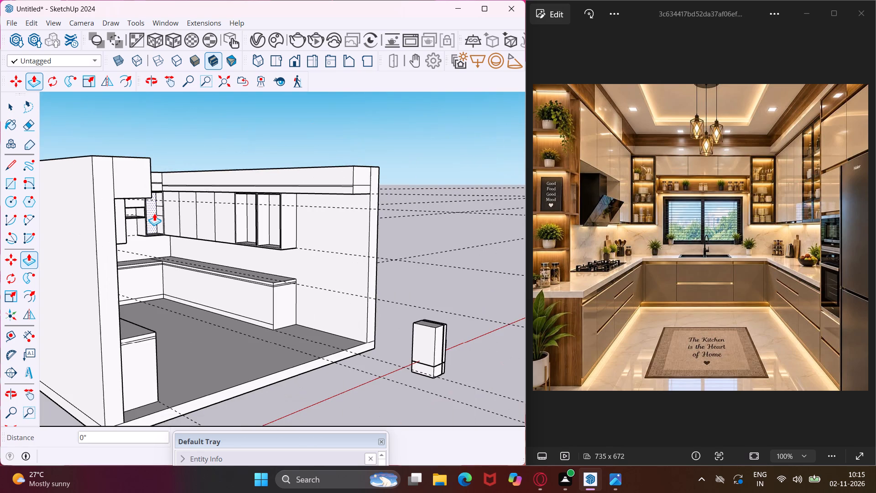
{"action": "middle_click_drag", "start_coordinate": [154, 213], "coordinate": [57, 234]}
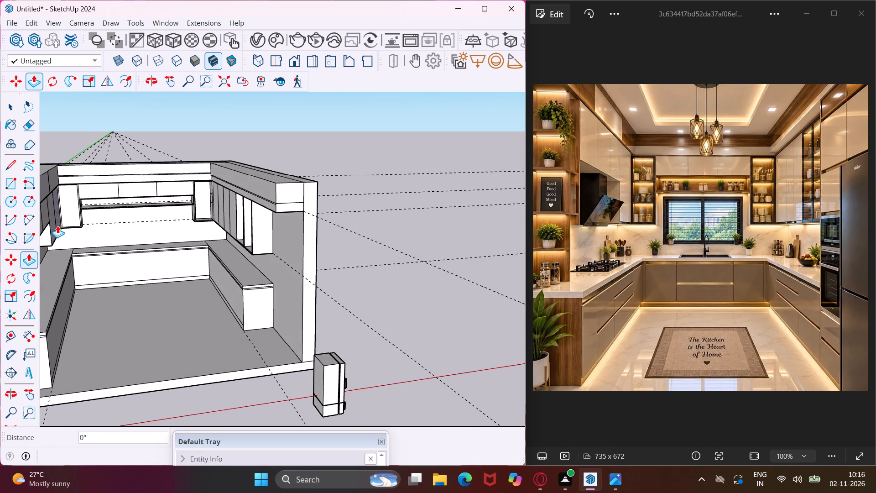
{"action": "scroll", "coordinate": [67, 194], "scroll_direction": "up", "scroll_amount": 8}
{"action": "double_click", "coordinate": [67, 194]}
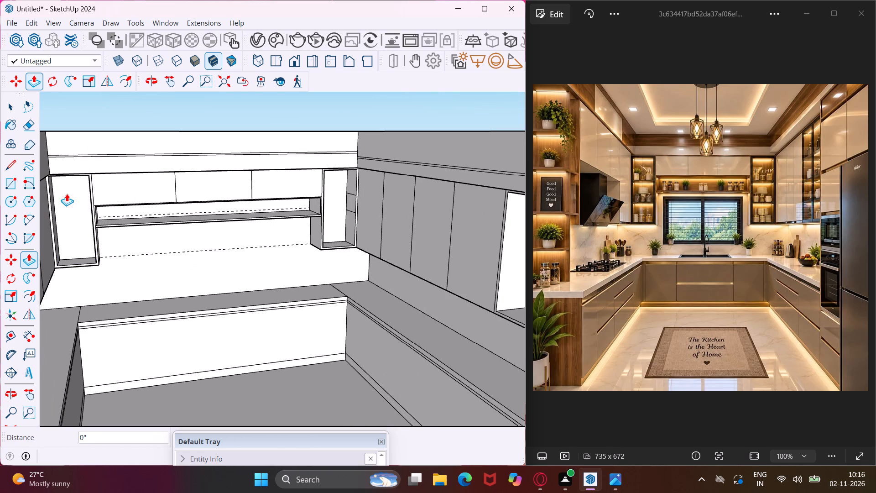
{"action": "scroll", "coordinate": [70, 201], "scroll_direction": "down", "scroll_amount": 5}
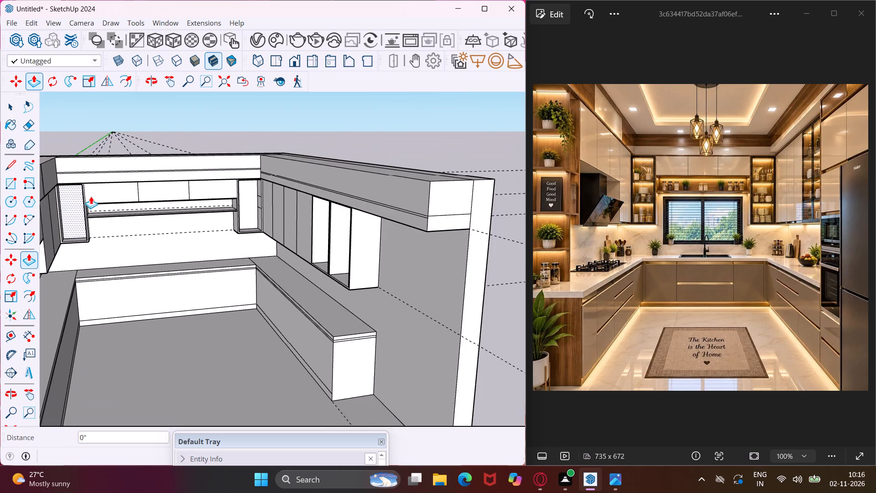
{"action": "scroll", "coordinate": [94, 191], "scroll_direction": "down", "scroll_amount": 5}
{"action": "key", "text": "Escape"}
{"action": "key", "text": "space"}
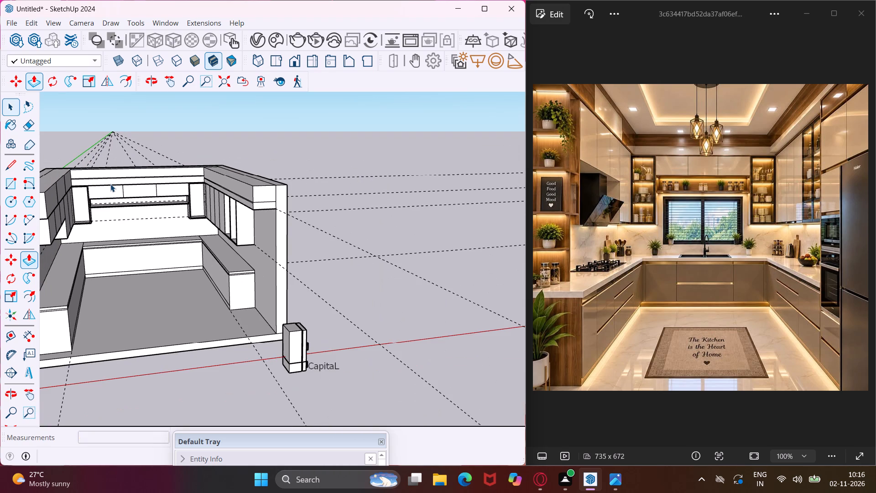
Draw a thin shelf rectangle, about 1 1/16" by 1' 6 1/16", across the back face of the corner cabinet on the niche's right side.
{"action": "left_click", "coordinate": [164, 80]}
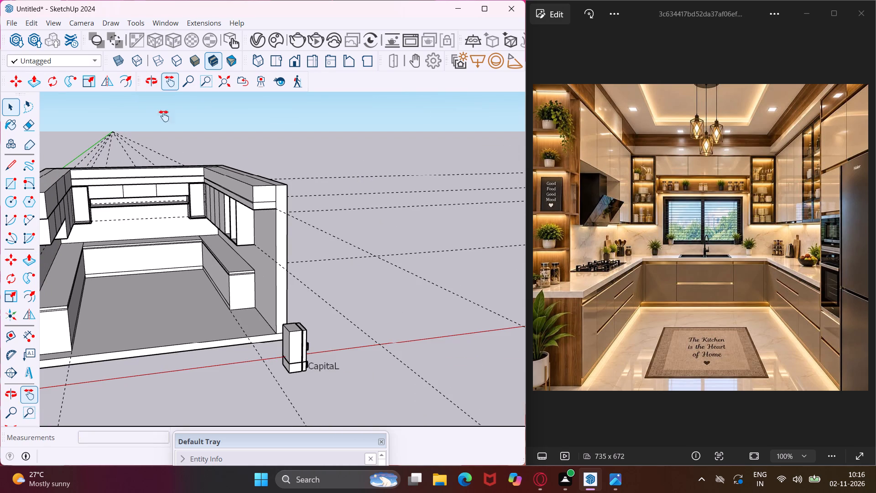
{"action": "left_click_drag", "start_coordinate": [140, 163], "coordinate": [256, 171]}
{"action": "scroll", "coordinate": [258, 179], "scroll_direction": "up", "scroll_amount": 4}
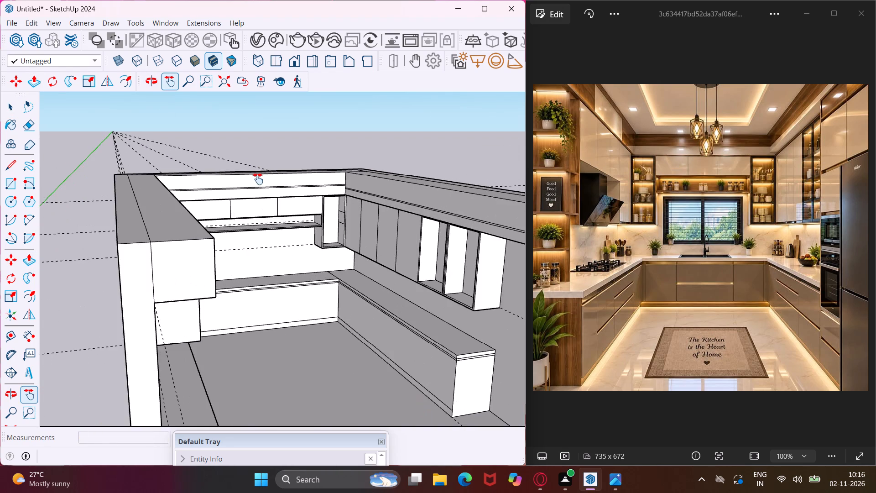
{"action": "scroll", "coordinate": [258, 179], "scroll_direction": "up", "scroll_amount": 4}
{"action": "middle_click_drag", "start_coordinate": [276, 238], "coordinate": [212, 213]}
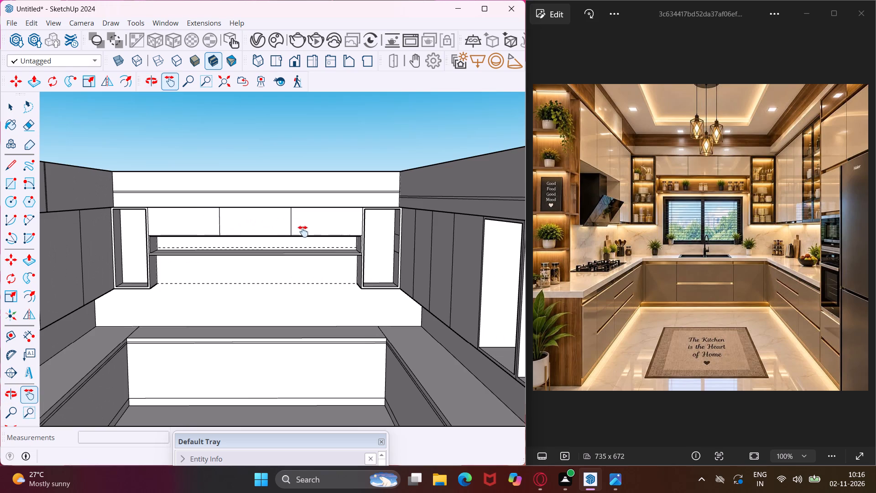
{"action": "scroll", "coordinate": [356, 235], "scroll_direction": "up", "scroll_amount": 4}
{"action": "middle_click_drag", "start_coordinate": [381, 249], "coordinate": [362, 227]}
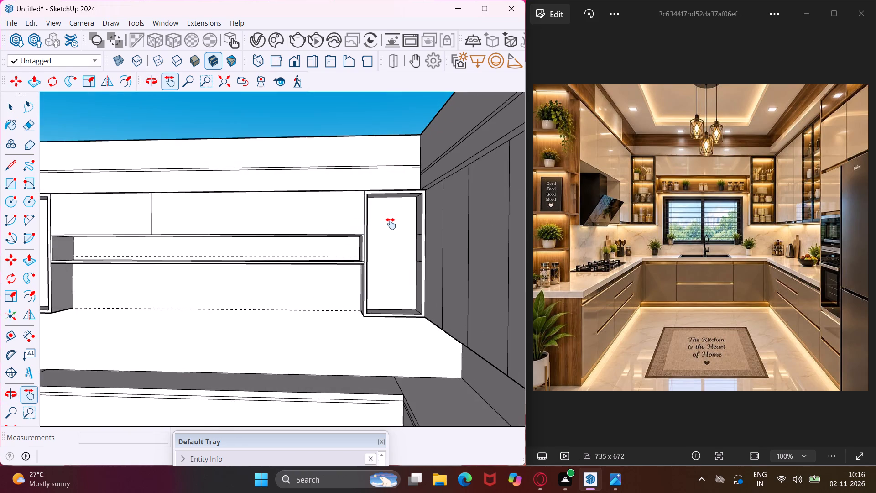
{"action": "scroll", "coordinate": [392, 224], "scroll_direction": "up", "scroll_amount": 4}
{"action": "key", "text": "Escape"}
{"action": "key", "text": "space"}
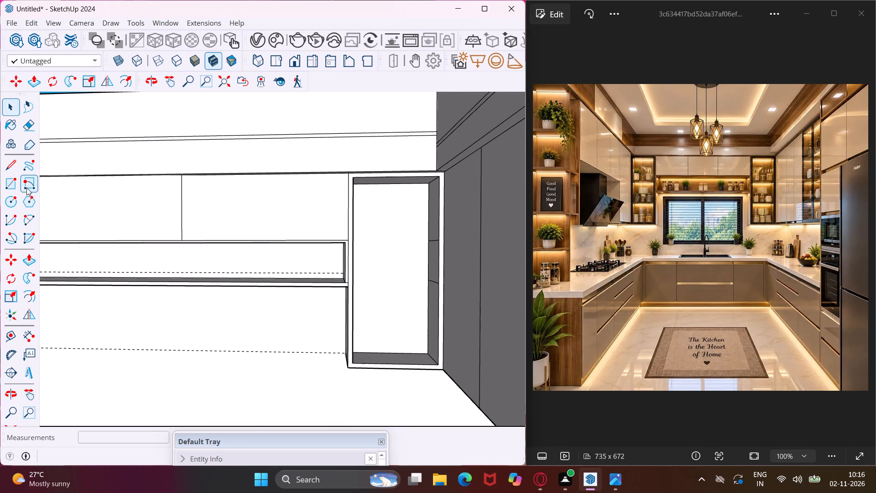
{"action": "left_click", "coordinate": [10, 186]}
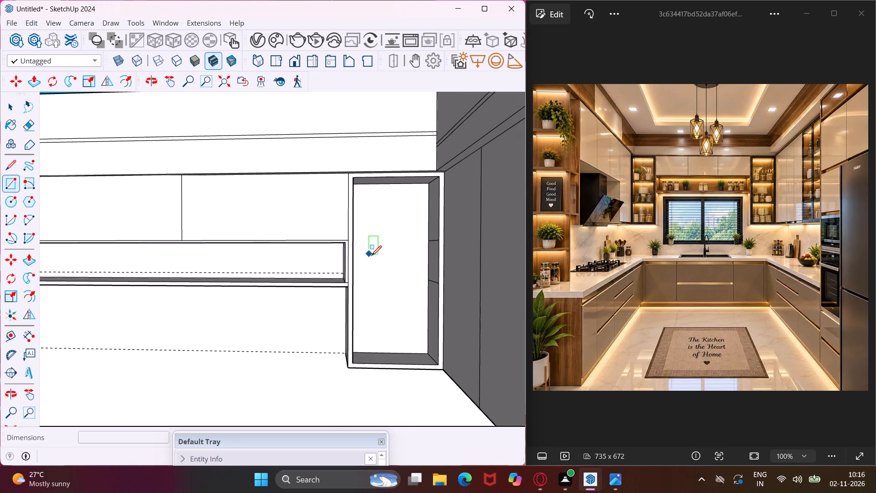
{"action": "scroll", "coordinate": [386, 259], "scroll_direction": "up", "scroll_amount": 5}
{"action": "middle_click_drag", "start_coordinate": [386, 259], "coordinate": [370, 257]}
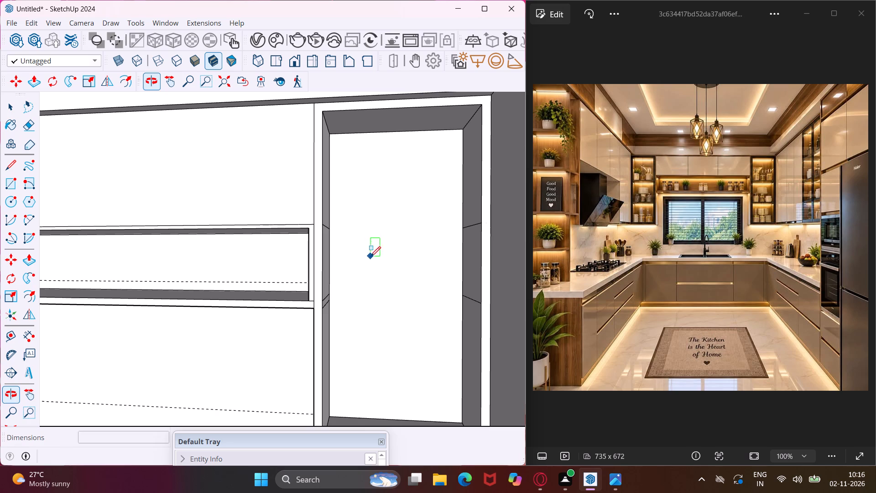
{"action": "left_click", "coordinate": [332, 222]}
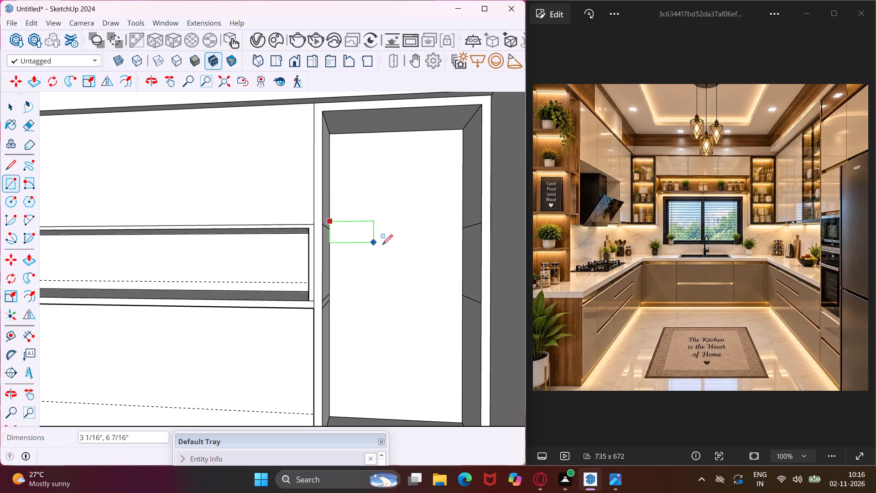
{"action": "scroll", "coordinate": [461, 235], "scroll_direction": "up", "scroll_amount": 4}
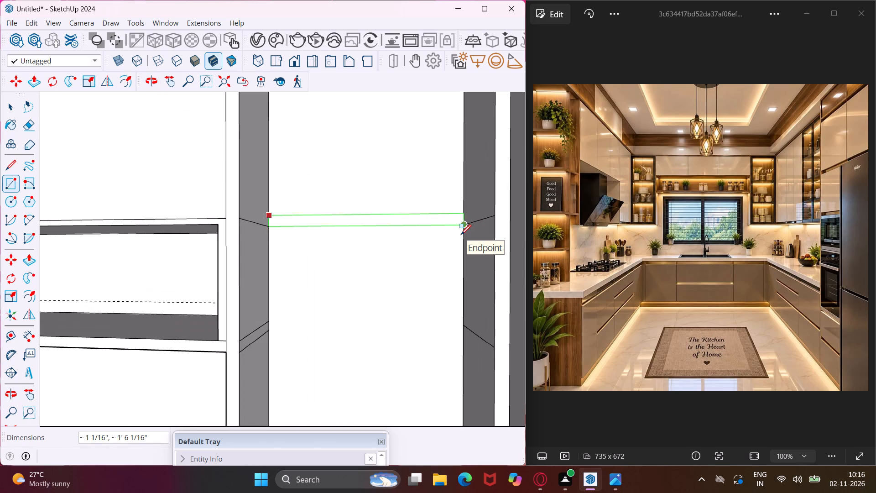
{"action": "left_click", "coordinate": [464, 226]}
{"action": "scroll", "coordinate": [449, 194], "scroll_direction": "down", "scroll_amount": 4}
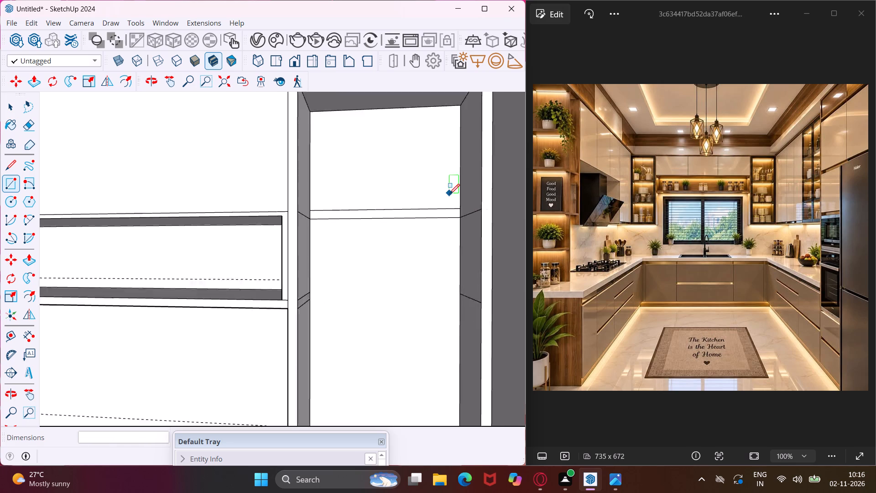
{"action": "scroll", "coordinate": [449, 194], "scroll_direction": "down", "scroll_amount": 3}
{"action": "key", "text": "Escape"}
{"action": "key", "text": "space"}
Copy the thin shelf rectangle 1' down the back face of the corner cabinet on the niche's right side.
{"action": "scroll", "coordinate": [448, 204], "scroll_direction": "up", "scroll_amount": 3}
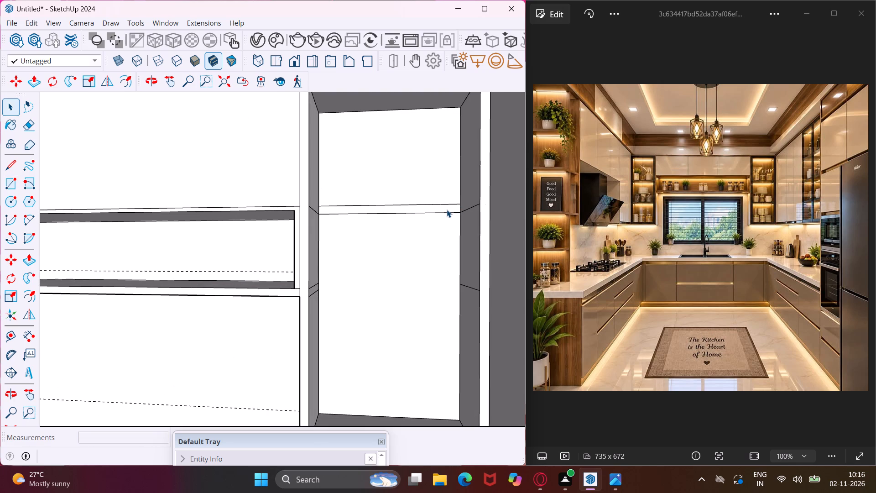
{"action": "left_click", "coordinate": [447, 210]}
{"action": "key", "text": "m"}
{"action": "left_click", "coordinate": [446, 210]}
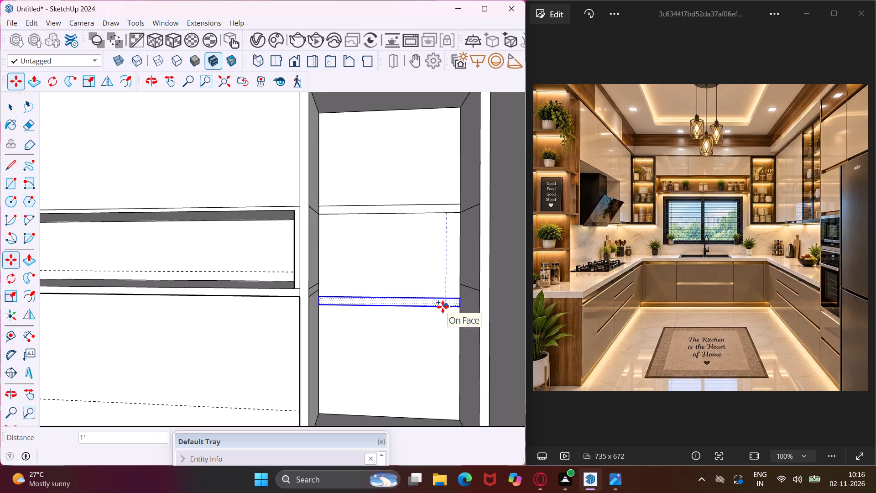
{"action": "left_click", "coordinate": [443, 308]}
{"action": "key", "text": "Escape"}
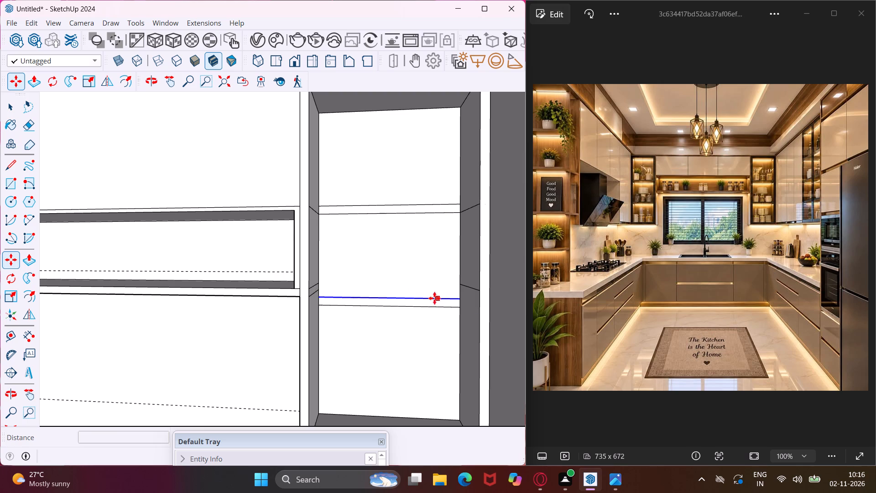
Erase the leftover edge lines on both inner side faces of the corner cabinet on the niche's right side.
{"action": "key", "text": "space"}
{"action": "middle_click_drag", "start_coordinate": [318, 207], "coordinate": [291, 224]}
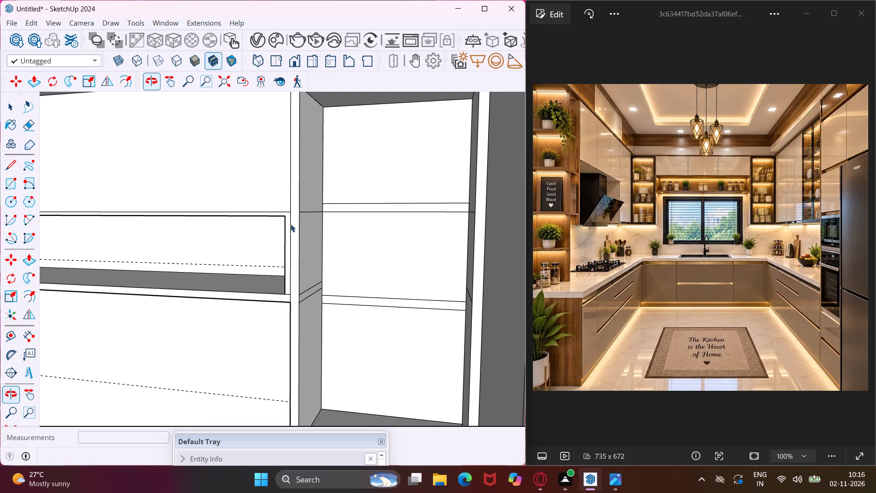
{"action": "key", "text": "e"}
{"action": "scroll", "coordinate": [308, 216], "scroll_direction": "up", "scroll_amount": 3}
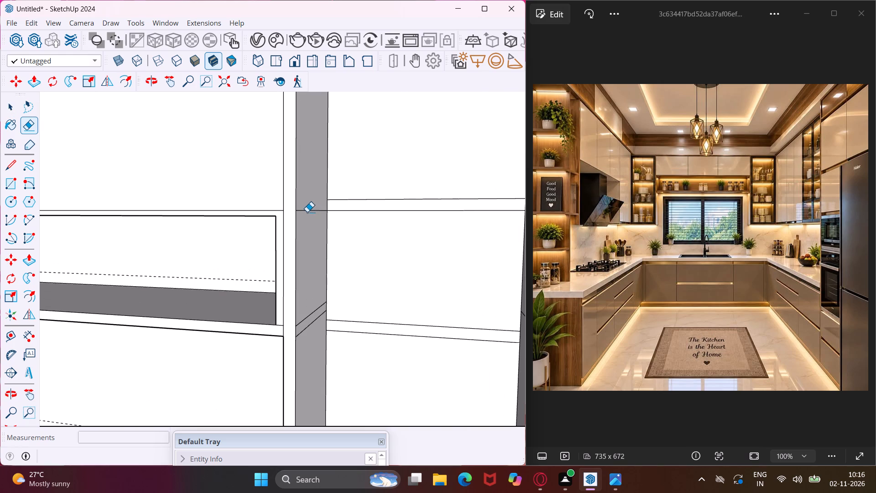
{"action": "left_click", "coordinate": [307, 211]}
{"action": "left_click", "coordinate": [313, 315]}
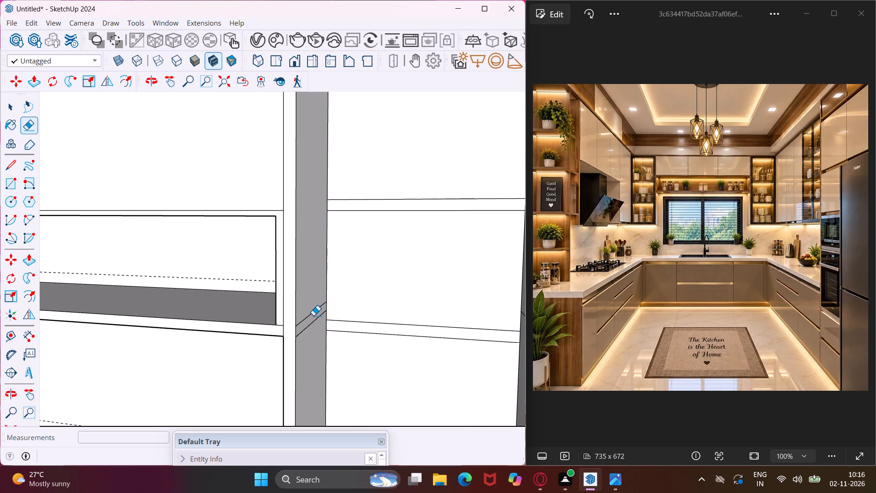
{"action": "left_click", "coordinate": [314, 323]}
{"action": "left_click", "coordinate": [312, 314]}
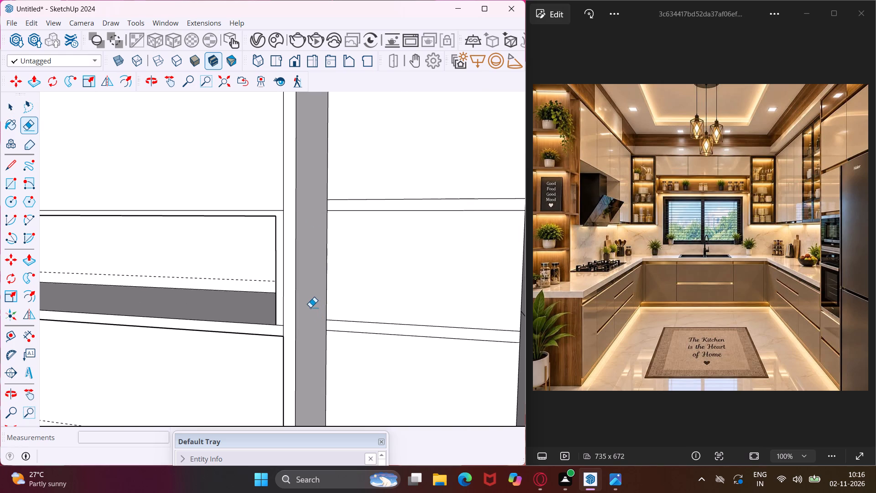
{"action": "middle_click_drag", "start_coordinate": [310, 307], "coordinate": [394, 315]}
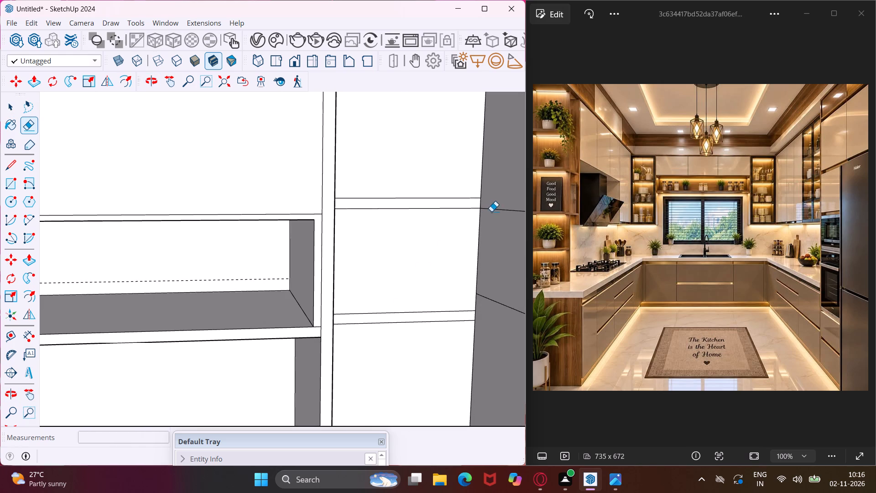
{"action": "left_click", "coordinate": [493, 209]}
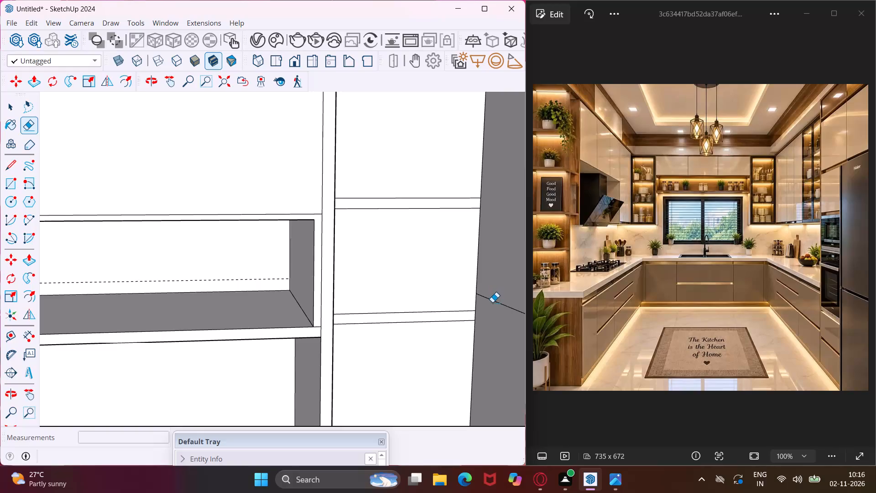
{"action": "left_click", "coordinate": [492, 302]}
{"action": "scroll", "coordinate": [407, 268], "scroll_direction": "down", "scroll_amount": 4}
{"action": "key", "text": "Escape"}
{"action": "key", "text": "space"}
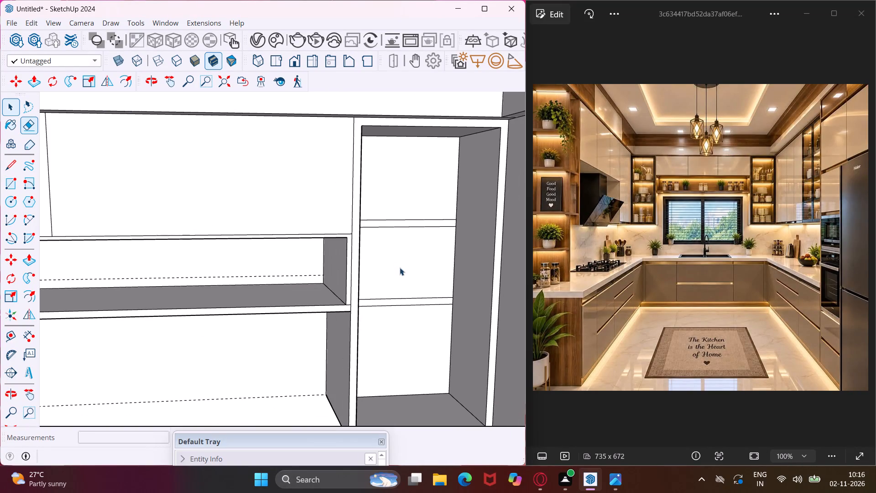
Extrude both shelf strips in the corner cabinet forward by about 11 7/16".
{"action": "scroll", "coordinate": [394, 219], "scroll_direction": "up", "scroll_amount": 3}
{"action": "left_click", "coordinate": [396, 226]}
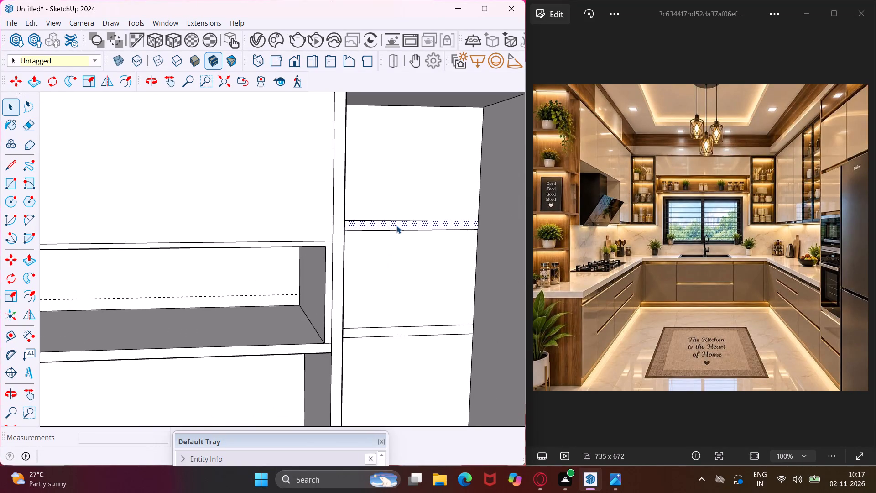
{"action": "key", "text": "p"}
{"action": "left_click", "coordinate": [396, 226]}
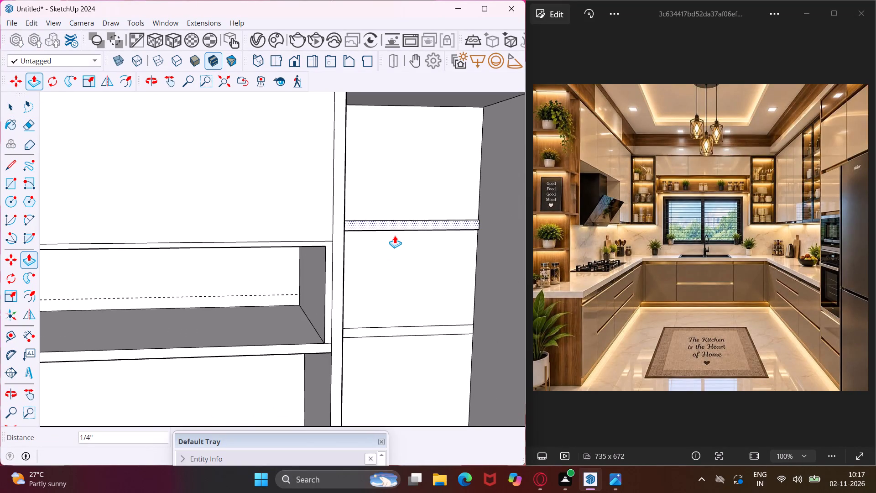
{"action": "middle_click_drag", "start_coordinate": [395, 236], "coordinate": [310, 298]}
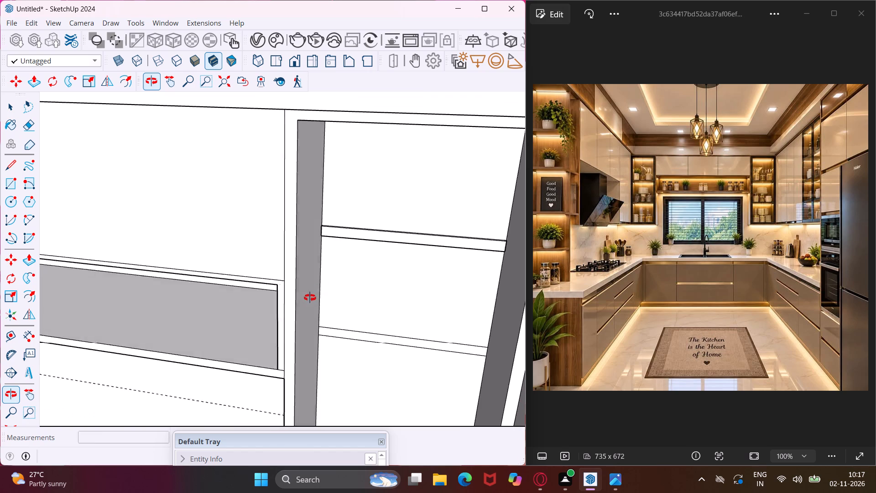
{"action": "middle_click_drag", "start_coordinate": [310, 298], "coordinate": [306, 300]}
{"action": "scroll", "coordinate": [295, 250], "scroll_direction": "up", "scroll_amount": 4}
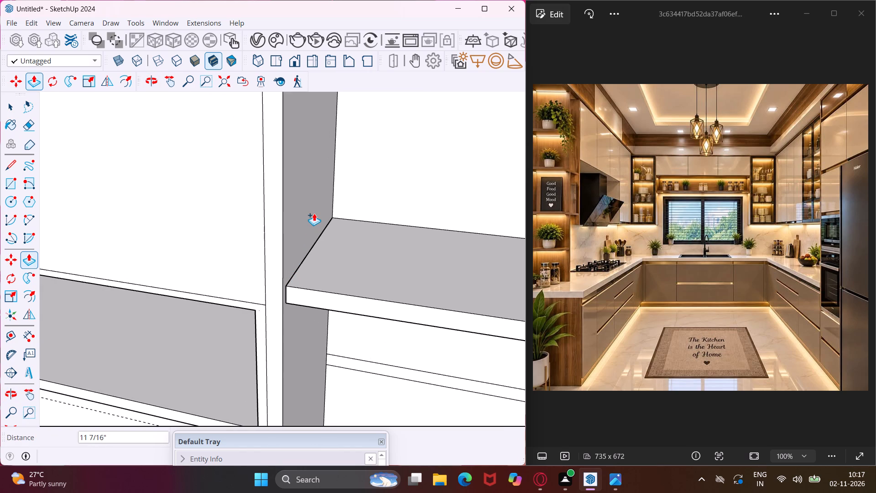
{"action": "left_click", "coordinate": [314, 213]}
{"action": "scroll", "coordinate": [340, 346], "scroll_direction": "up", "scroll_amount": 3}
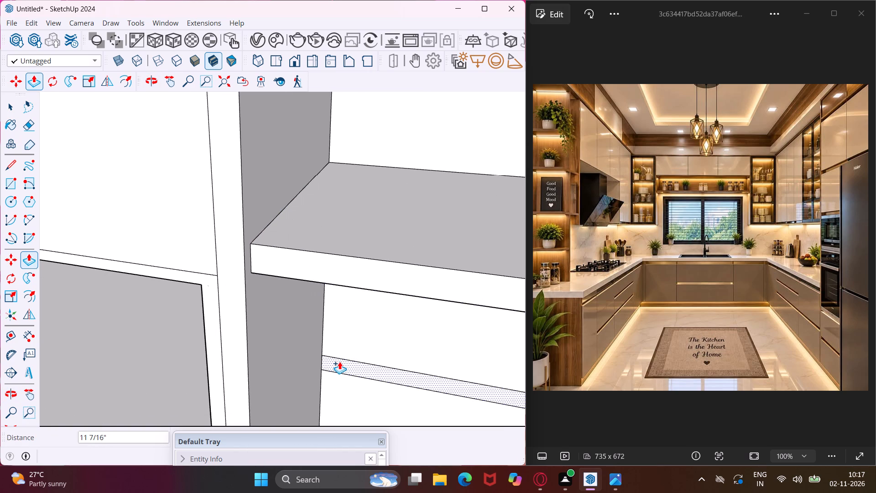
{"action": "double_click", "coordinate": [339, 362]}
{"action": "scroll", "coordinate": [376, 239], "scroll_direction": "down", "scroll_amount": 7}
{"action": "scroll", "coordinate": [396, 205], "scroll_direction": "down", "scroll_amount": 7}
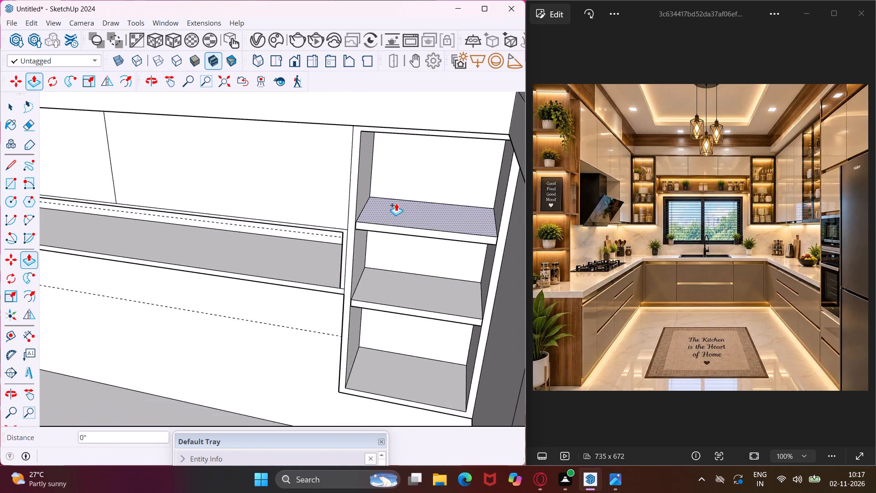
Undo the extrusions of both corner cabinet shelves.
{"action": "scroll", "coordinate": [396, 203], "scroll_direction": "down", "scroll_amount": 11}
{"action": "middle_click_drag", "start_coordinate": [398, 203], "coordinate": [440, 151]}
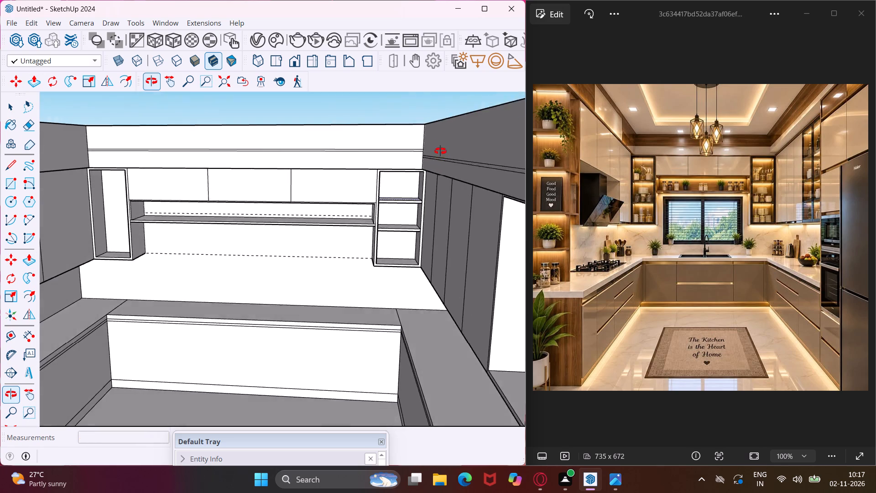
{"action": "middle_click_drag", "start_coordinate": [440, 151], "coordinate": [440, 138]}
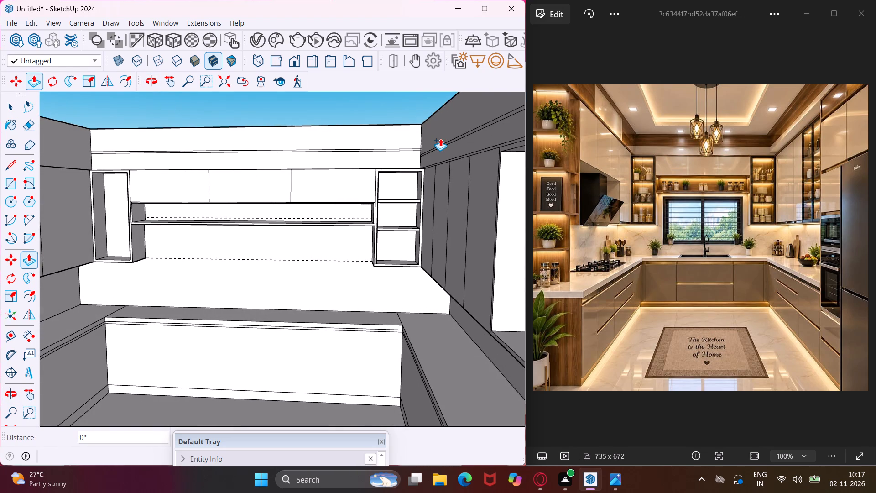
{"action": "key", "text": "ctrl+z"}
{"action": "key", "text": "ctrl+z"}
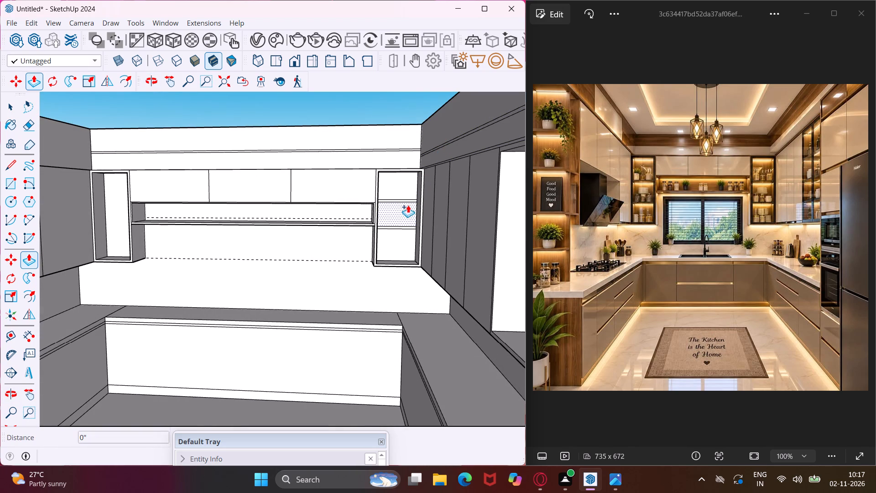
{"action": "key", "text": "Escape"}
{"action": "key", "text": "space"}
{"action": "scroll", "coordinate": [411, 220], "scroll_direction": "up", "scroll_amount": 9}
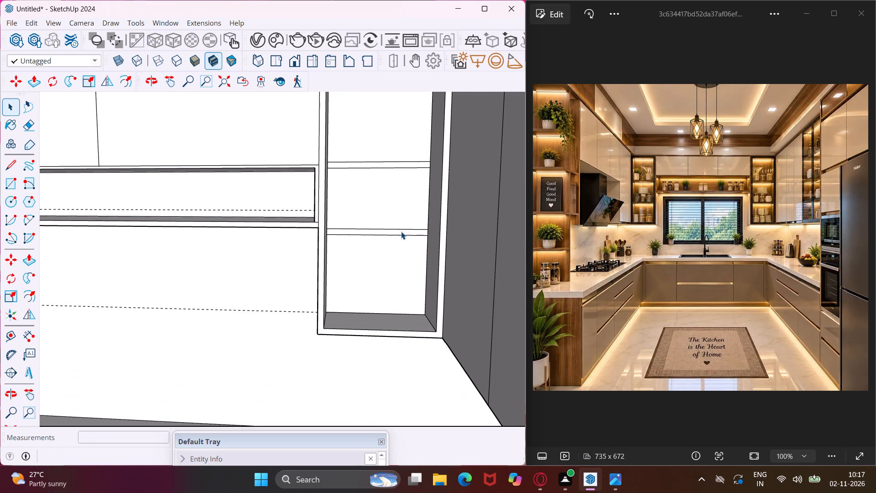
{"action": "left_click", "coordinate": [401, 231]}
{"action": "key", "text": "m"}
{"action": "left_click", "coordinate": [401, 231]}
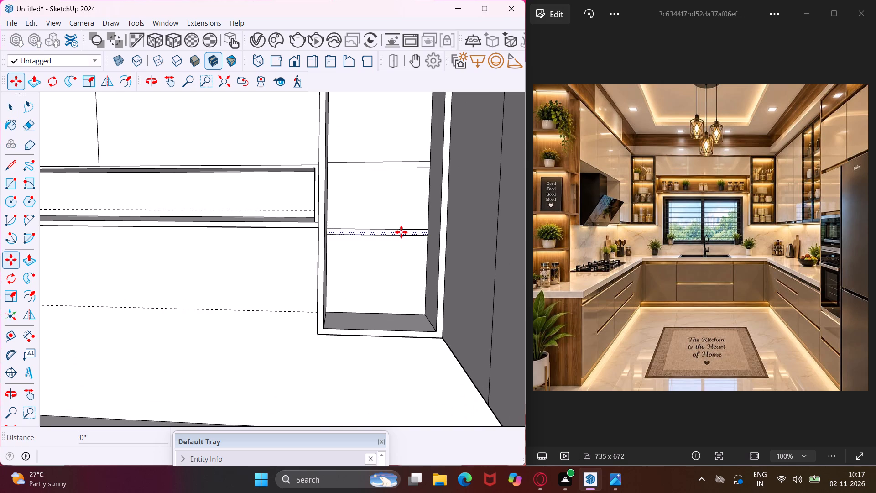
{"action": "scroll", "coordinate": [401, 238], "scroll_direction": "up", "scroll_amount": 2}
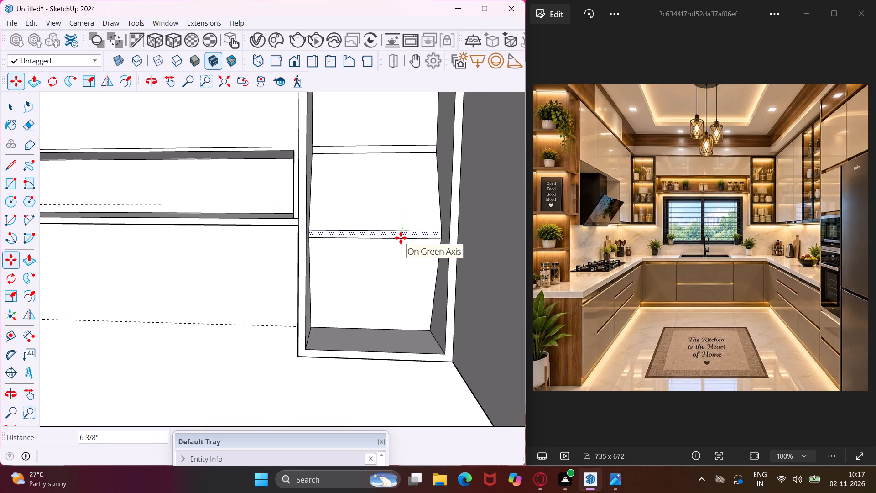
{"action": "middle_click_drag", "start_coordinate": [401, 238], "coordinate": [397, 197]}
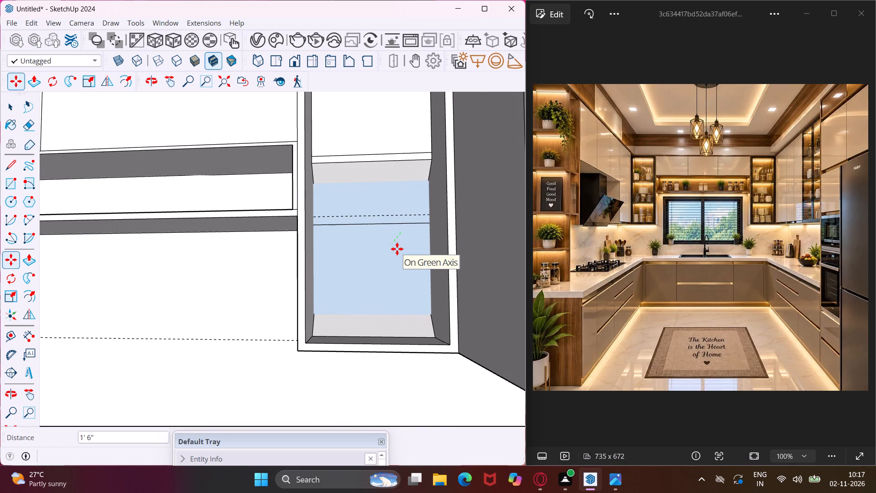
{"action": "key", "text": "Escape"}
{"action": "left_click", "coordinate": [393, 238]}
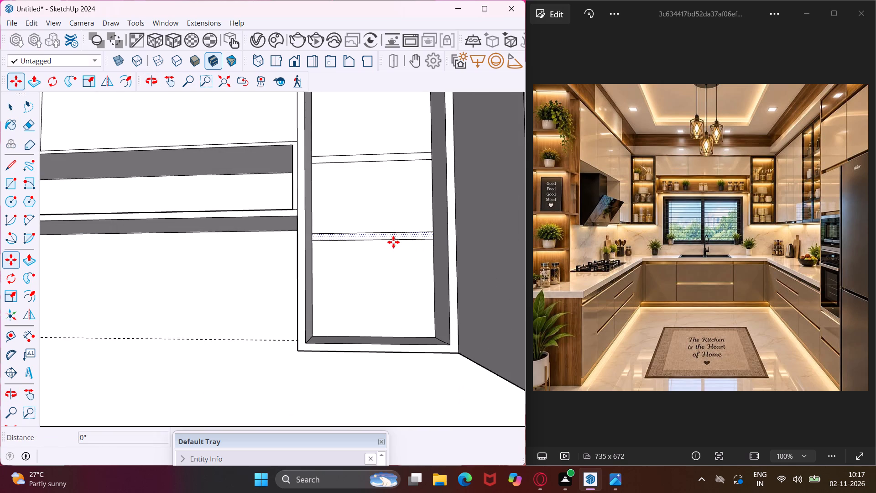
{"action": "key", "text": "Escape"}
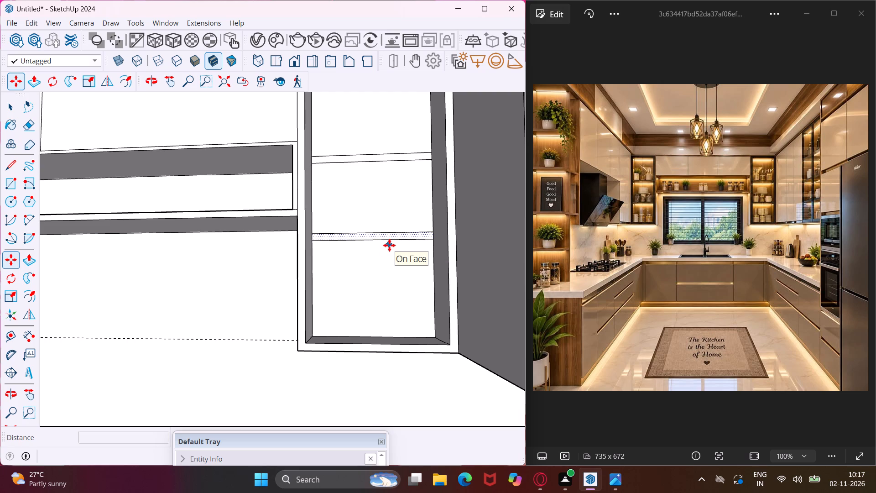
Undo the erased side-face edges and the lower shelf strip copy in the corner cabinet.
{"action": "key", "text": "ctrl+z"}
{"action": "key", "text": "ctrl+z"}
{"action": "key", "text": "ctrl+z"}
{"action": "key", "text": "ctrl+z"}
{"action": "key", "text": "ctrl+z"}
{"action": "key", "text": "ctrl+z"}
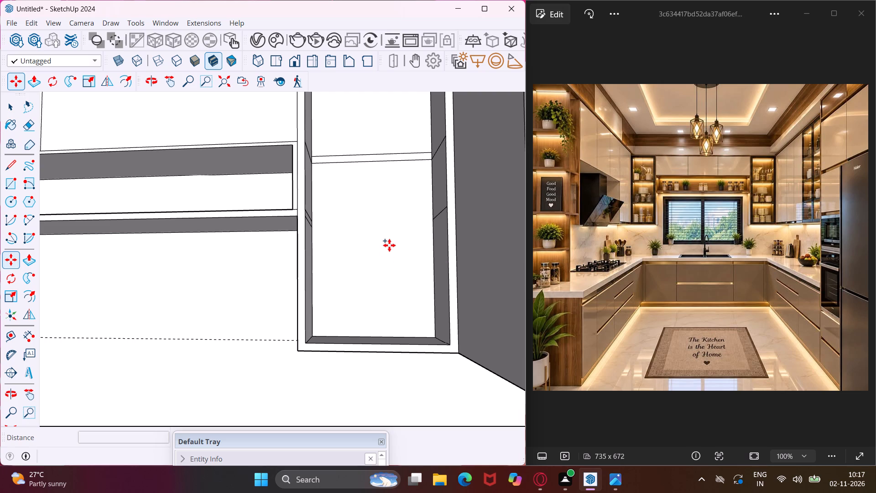
Copy the shelf strip about 1' 2 15/16" down the back face of the corner cabinet.
{"action": "key", "text": "Escape"}
{"action": "key", "text": "space"}
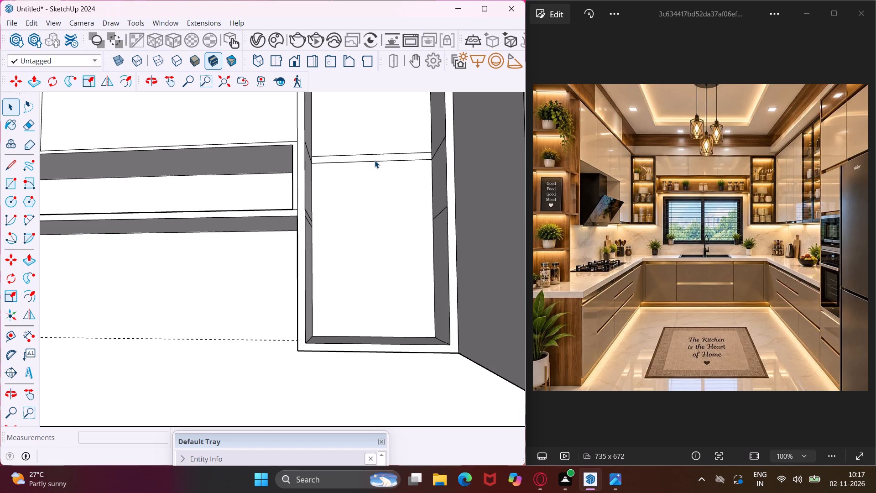
{"action": "scroll", "coordinate": [375, 160], "scroll_direction": "up", "scroll_amount": 3}
{"action": "left_click", "coordinate": [374, 157]}
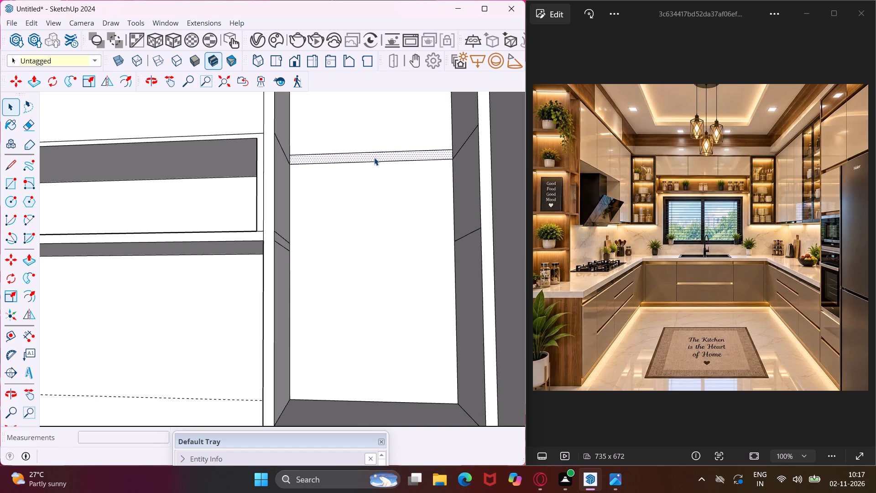
{"action": "key", "text": "m"}
{"action": "left_click", "coordinate": [374, 157]}
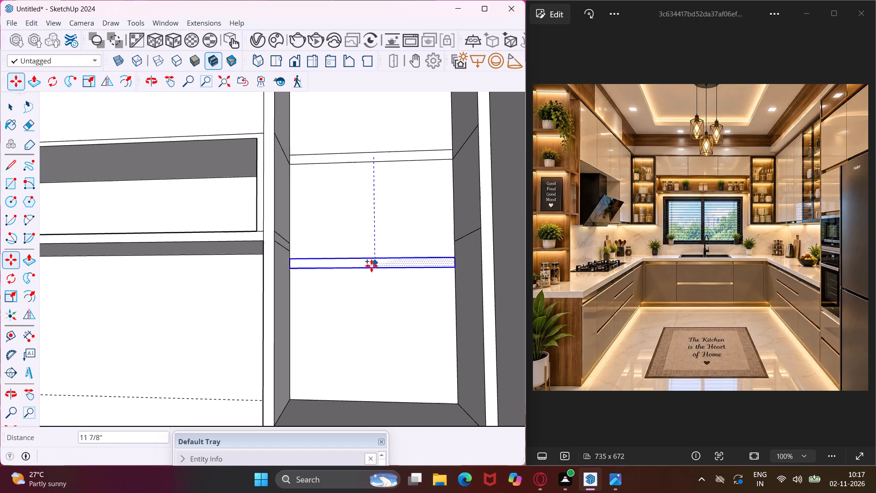
{"action": "scroll", "coordinate": [371, 277], "scroll_direction": "down", "scroll_amount": 3}
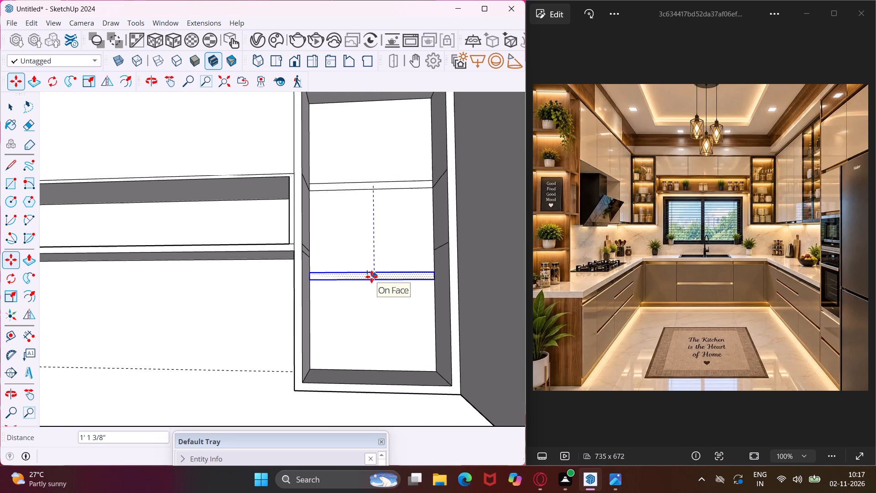
{"action": "scroll", "coordinate": [371, 277], "scroll_direction": "down", "scroll_amount": 1}
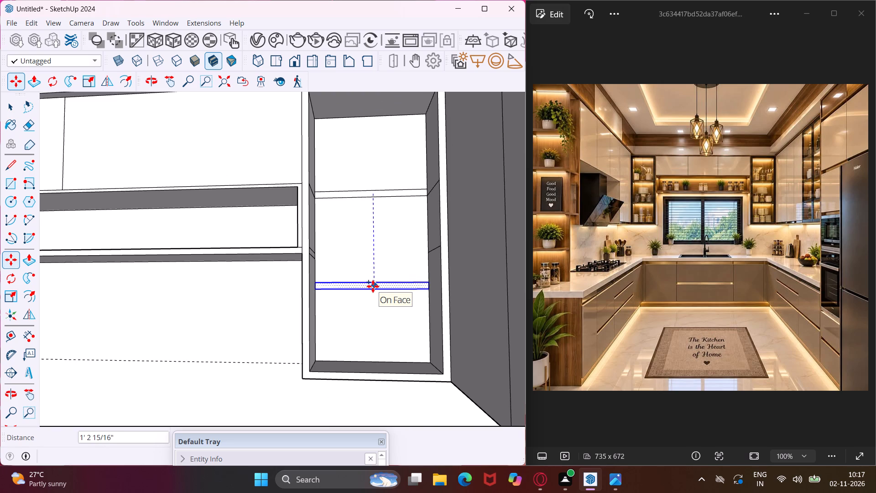
{"action": "left_click", "coordinate": [373, 286]}
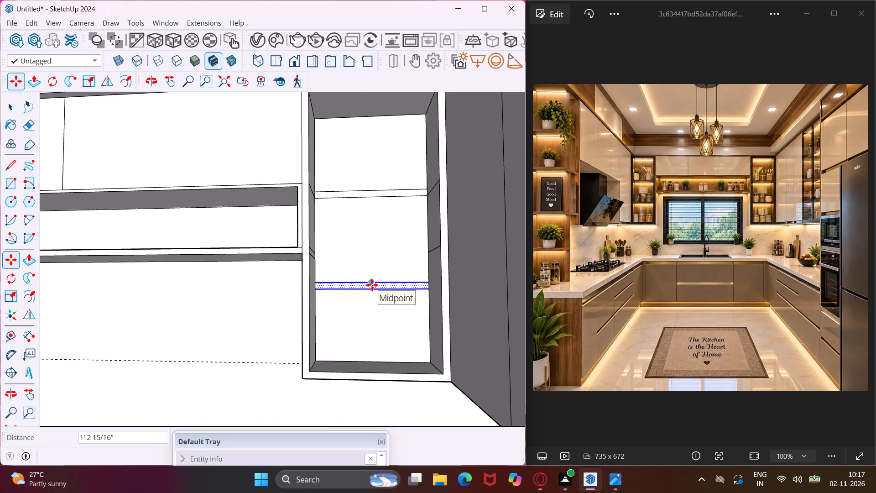
Copy the lower shelf strip 1' 1" upward, placing it just beneath the upper strip.
{"action": "left_click", "coordinate": [372, 285]}
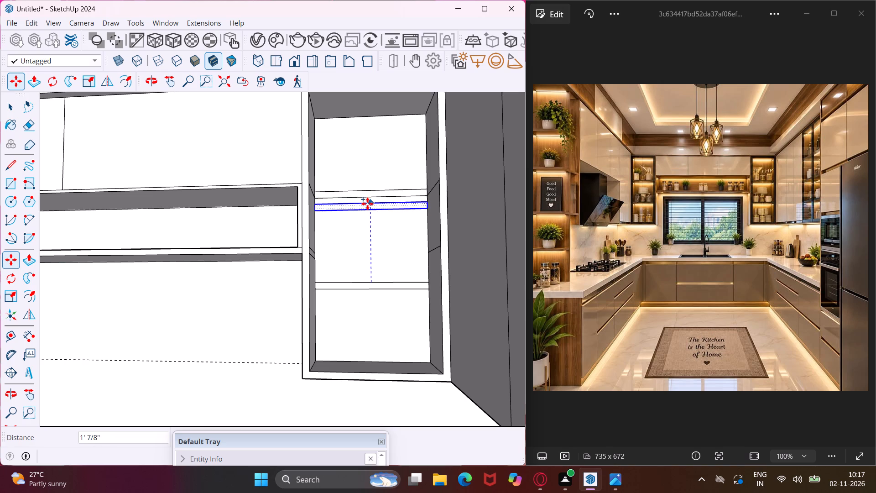
{"action": "left_click", "coordinate": [367, 203]}
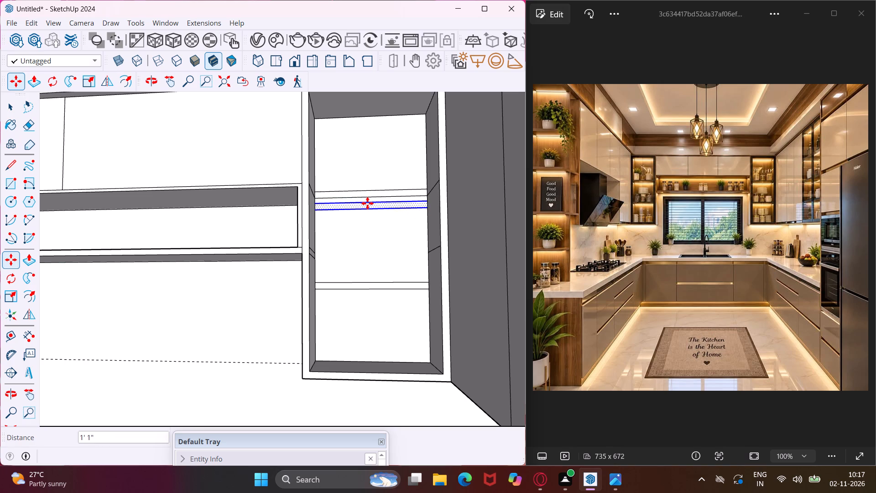
Erase the edges of the topmost of the closely spaced shelf strips on the corner cabinet's back face.
{"action": "key", "text": "Escape"}
{"action": "key", "text": "space"}
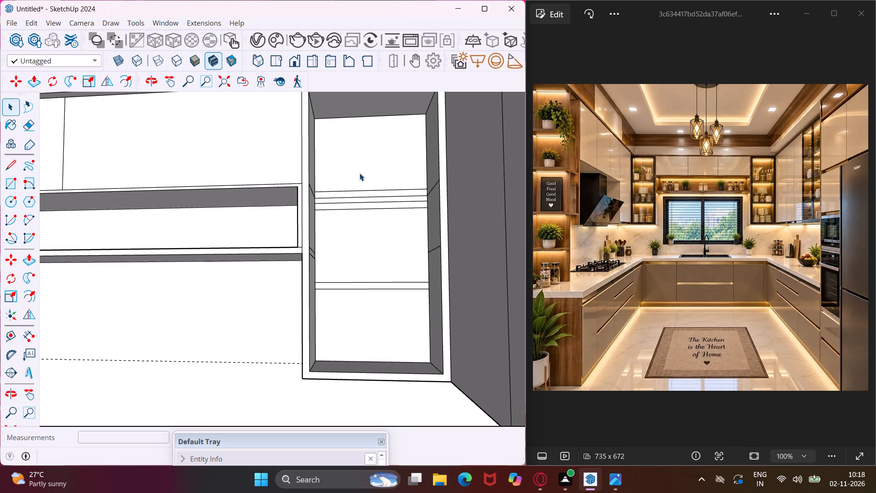
{"action": "key", "text": "e"}
{"action": "scroll", "coordinate": [359, 173], "scroll_direction": "up", "scroll_amount": 3}
{"action": "middle_click_drag", "start_coordinate": [356, 213], "coordinate": [343, 243]}
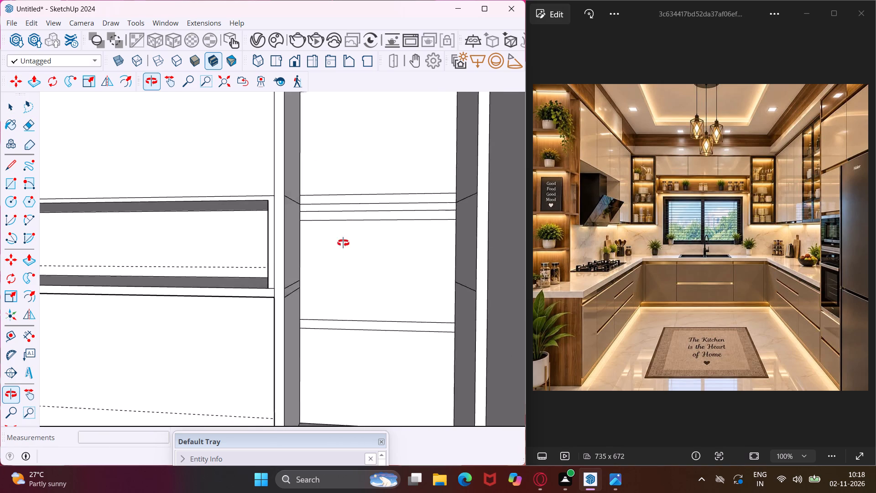
{"action": "middle_click_drag", "start_coordinate": [343, 243], "coordinate": [305, 261]}
{"action": "scroll", "coordinate": [302, 257], "scroll_direction": "up", "scroll_amount": 1}
{"action": "middle_click_drag", "start_coordinate": [300, 231], "coordinate": [429, 220]}
{"action": "scroll", "coordinate": [422, 214], "scroll_direction": "down", "scroll_amount": 11}
{"action": "scroll", "coordinate": [360, 233], "scroll_direction": "down", "scroll_amount": 12}
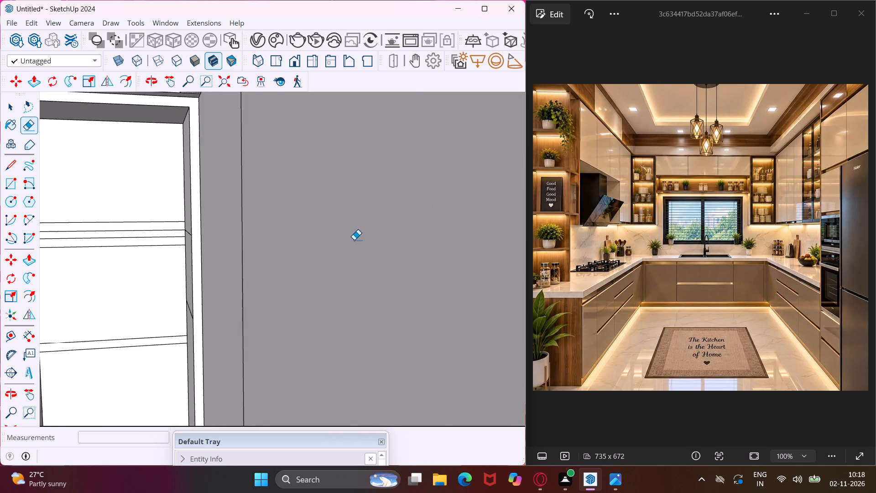
{"action": "scroll", "coordinate": [350, 240], "scroll_direction": "down", "scroll_amount": 12}
{"action": "scroll", "coordinate": [217, 215], "scroll_direction": "up", "scroll_amount": 6}
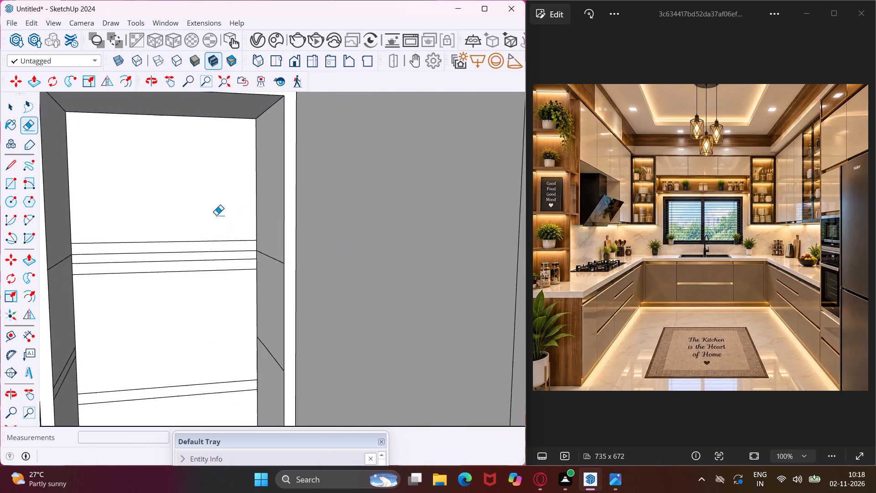
{"action": "scroll", "coordinate": [223, 234], "scroll_direction": "up", "scroll_amount": 5}
{"action": "left_click_drag", "start_coordinate": [227, 236], "coordinate": [236, 258]}
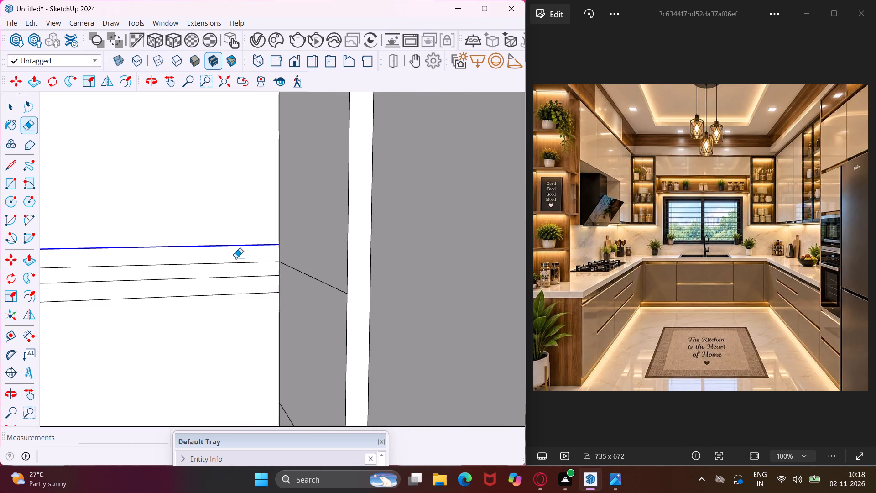
{"action": "left_click_drag", "start_coordinate": [236, 258], "coordinate": [238, 263]}
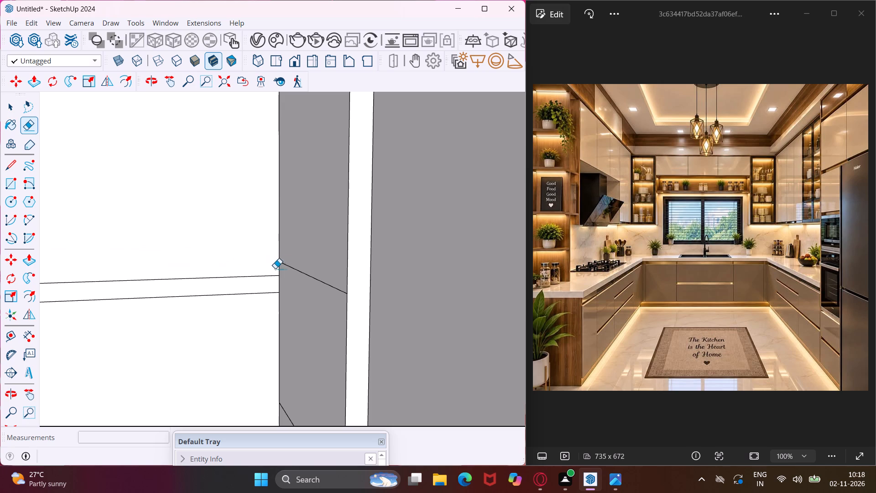
Erase the leftover diagonal edges on both inner side faces of the corner cabinet.
{"action": "left_click", "coordinate": [289, 268]}
{"action": "scroll", "coordinate": [311, 232], "scroll_direction": "down", "scroll_amount": 8}
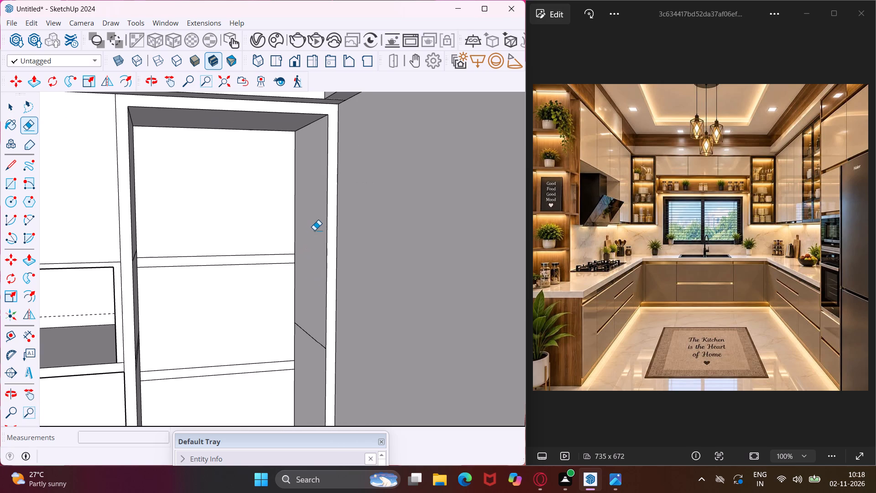
{"action": "left_click", "coordinate": [310, 336]}
{"action": "middle_click_drag", "start_coordinate": [215, 299], "coordinate": [195, 305]}
{"action": "scroll", "coordinate": [141, 254], "scroll_direction": "up", "scroll_amount": 3}
{"action": "left_click_drag", "start_coordinate": [135, 248], "coordinate": [135, 273]}
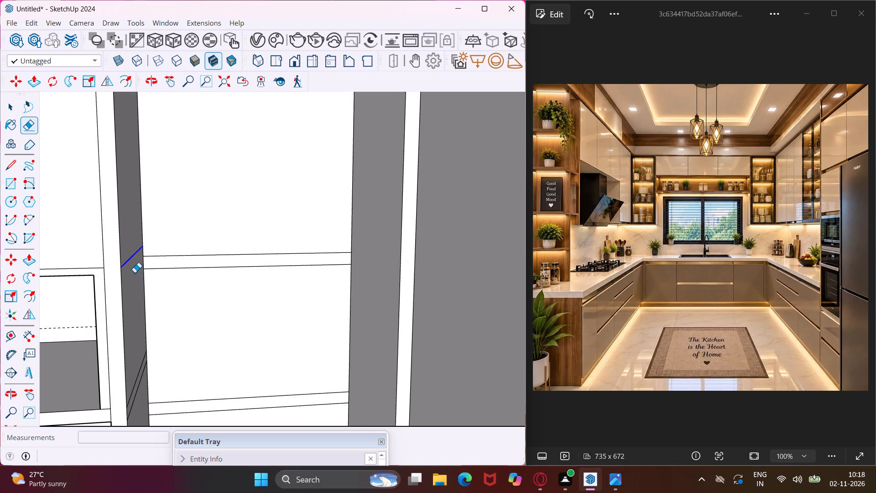
{"action": "left_click_drag", "start_coordinate": [136, 369], "coordinate": [141, 389]}
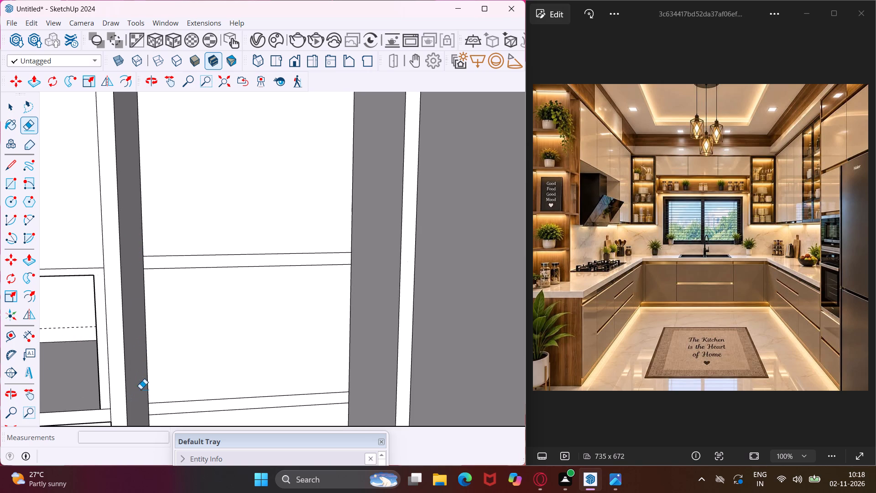
{"action": "key", "text": "Escape"}
{"action": "key", "text": "space"}
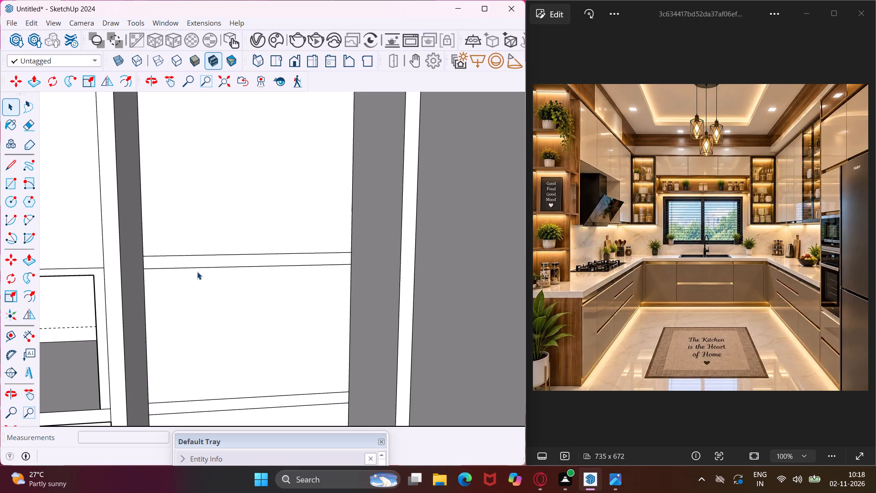
Extrude the upper shelf strip about 10 13/16" forward from the corner cabinet's back face.
{"action": "scroll", "coordinate": [198, 268], "scroll_direction": "down", "scroll_amount": 2}
{"action": "left_click", "coordinate": [198, 263]}
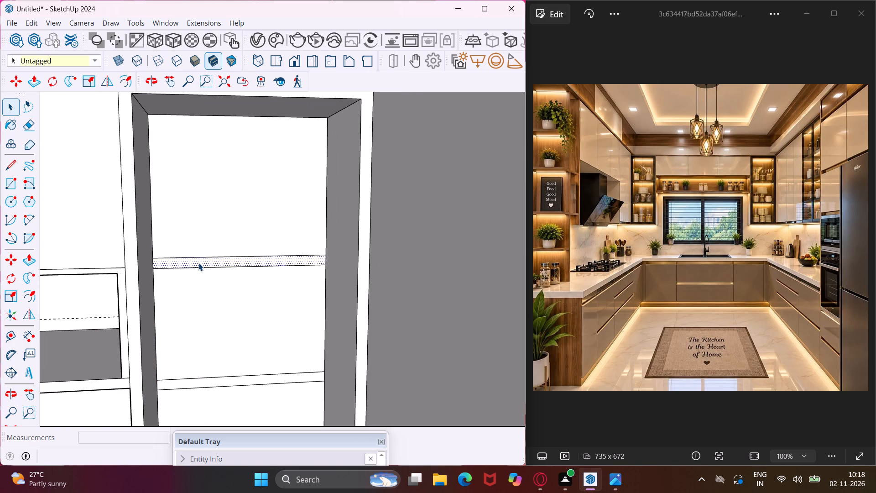
{"action": "key", "text": "p"}
{"action": "left_click", "coordinate": [198, 263]}
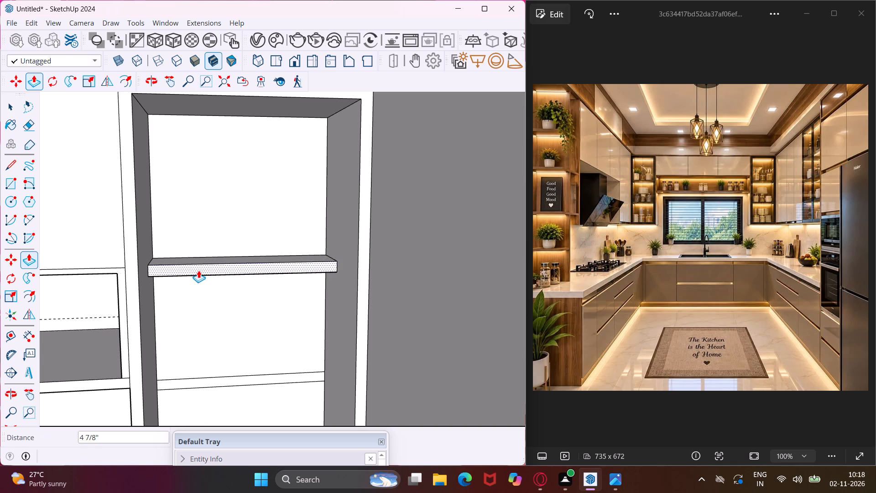
{"action": "middle_click_drag", "start_coordinate": [198, 270], "coordinate": [187, 318]}
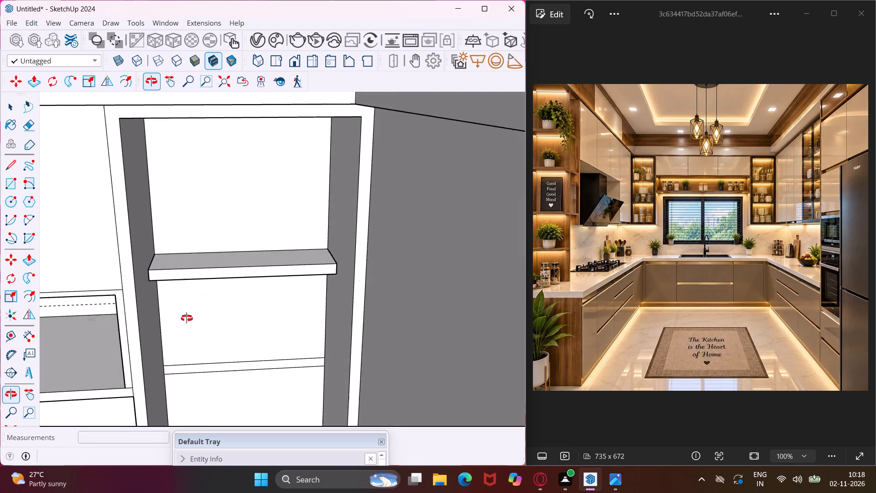
{"action": "middle_click_drag", "start_coordinate": [187, 318], "coordinate": [183, 331]}
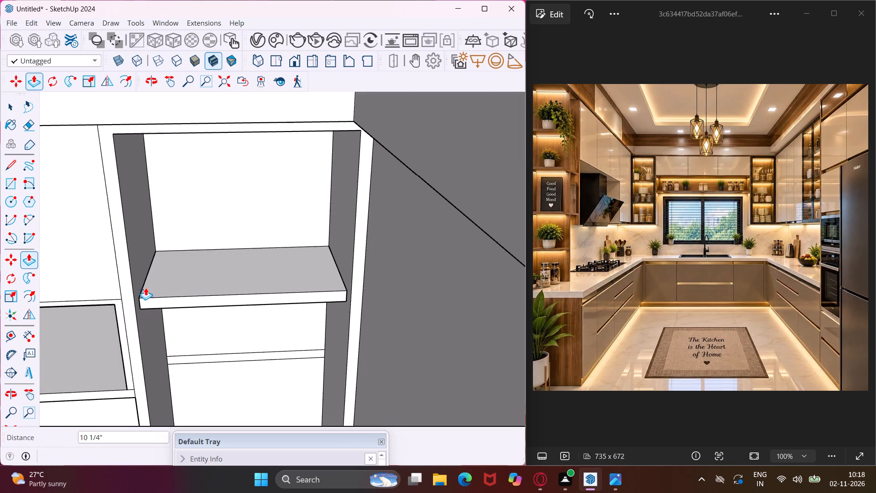
{"action": "left_click", "coordinate": [145, 290]}
Extrude the lower shelf strip forward by the same 10 13/16" in the corner cabinet.
{"action": "scroll", "coordinate": [157, 262], "scroll_direction": "down", "scroll_amount": 4}
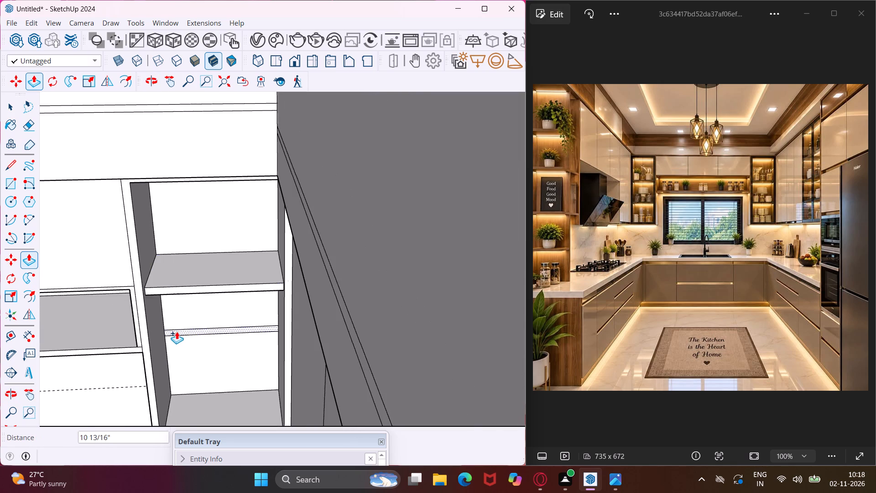
{"action": "scroll", "coordinate": [177, 332], "scroll_direction": "up", "scroll_amount": 4}
{"action": "double_click", "coordinate": [177, 332]}
{"action": "scroll", "coordinate": [188, 284], "scroll_direction": "down", "scroll_amount": 6}
{"action": "key", "text": "Escape"}
{"action": "key", "text": "space"}
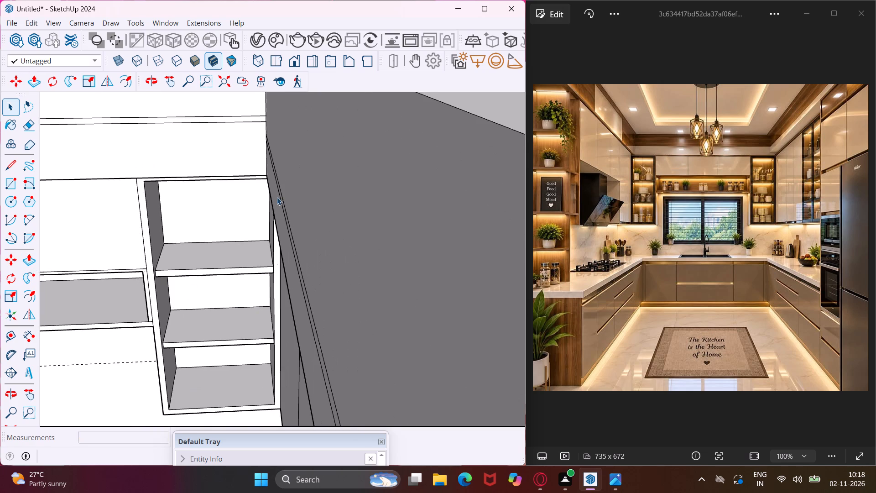
Draw a shelf strip rectangle about 11/16" by 1' 4 5/8" across the back face of the empty corner cabinet at the back wall's opposite end.
{"action": "scroll", "coordinate": [277, 197], "scroll_direction": "down", "scroll_amount": 4}
{"action": "middle_click_drag", "start_coordinate": [277, 197], "coordinate": [372, 105]}
{"action": "scroll", "coordinate": [373, 101], "scroll_direction": "down", "scroll_amount": 7}
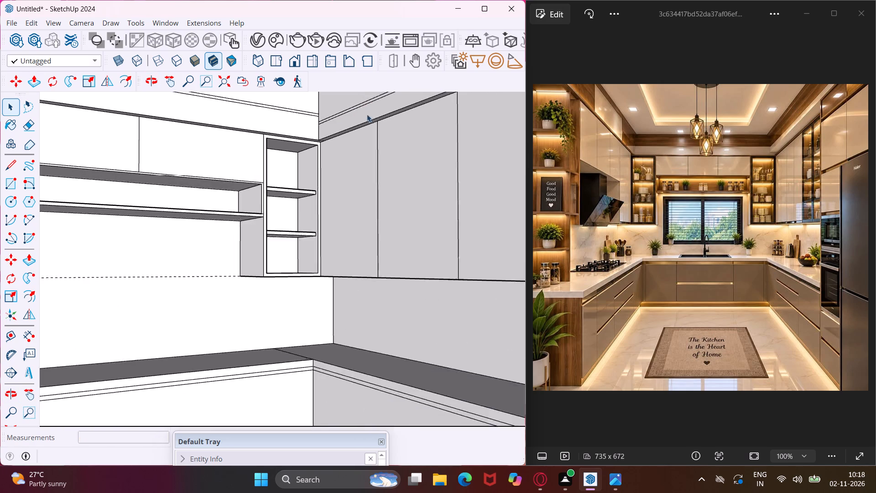
{"action": "scroll", "coordinate": [367, 114], "scroll_direction": "down", "scroll_amount": 7}
{"action": "middle_click_drag", "start_coordinate": [345, 145], "coordinate": [174, 210]}
{"action": "scroll", "coordinate": [219, 203], "scroll_direction": "down", "scroll_amount": 6}
{"action": "scroll", "coordinate": [260, 193], "scroll_direction": "down", "scroll_amount": 18}
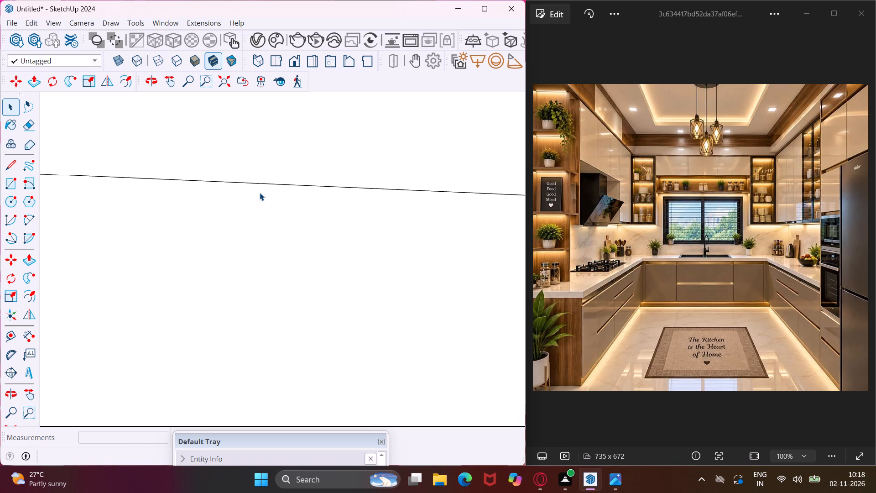
{"action": "scroll", "coordinate": [260, 193], "scroll_direction": "down", "scroll_amount": 10}
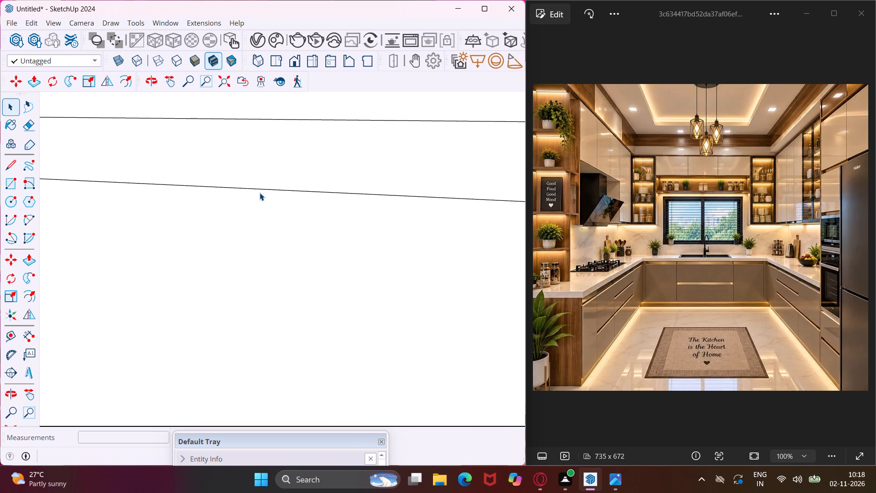
{"action": "scroll", "coordinate": [260, 193], "scroll_direction": "down", "scroll_amount": 17}
{"action": "scroll", "coordinate": [260, 193], "scroll_direction": "down", "scroll_amount": 16}
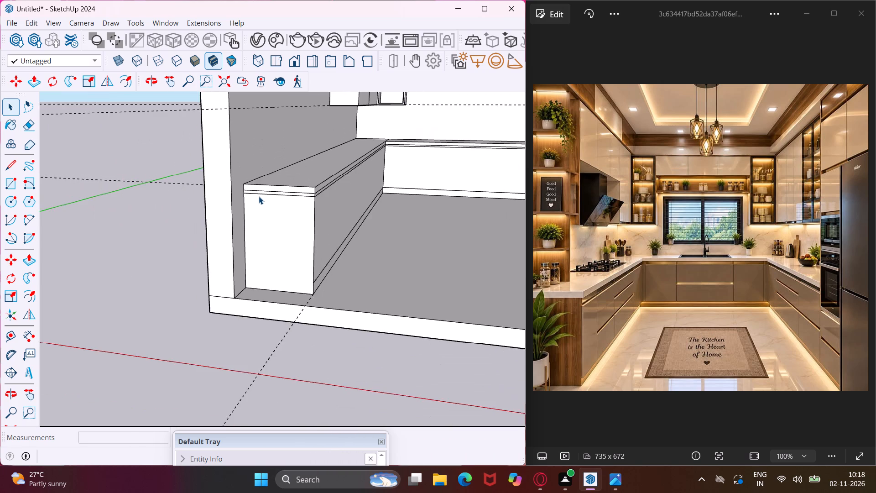
{"action": "scroll", "coordinate": [259, 196], "scroll_direction": "down", "scroll_amount": 9}
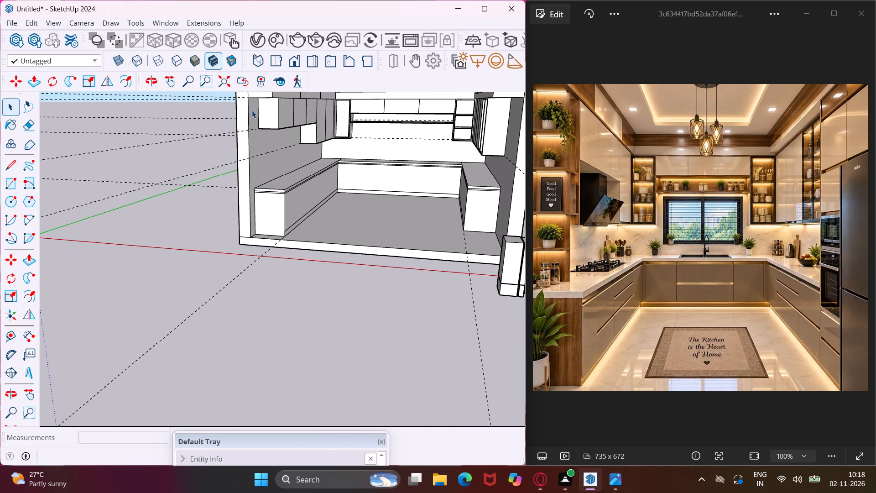
{"action": "left_click", "coordinate": [168, 81]}
{"action": "left_click_drag", "start_coordinate": [393, 188], "coordinate": [381, 295]}
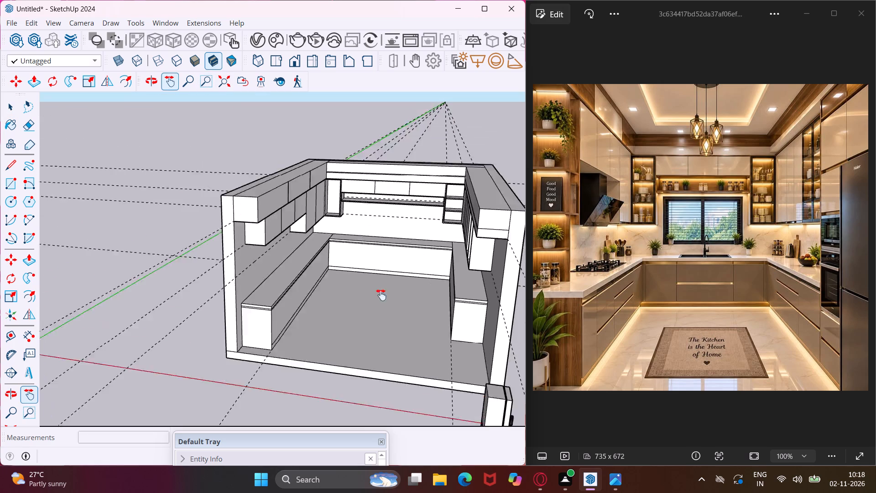
{"action": "left_click_drag", "start_coordinate": [381, 295], "coordinate": [378, 325]}
{"action": "scroll", "coordinate": [353, 283], "scroll_direction": "up", "scroll_amount": 10}
{"action": "middle_click_drag", "start_coordinate": [348, 258], "coordinate": [357, 237]}
{"action": "scroll", "coordinate": [279, 220], "scroll_direction": "up", "scroll_amount": 5}
{"action": "middle_click_drag", "start_coordinate": [279, 220], "coordinate": [310, 218]}
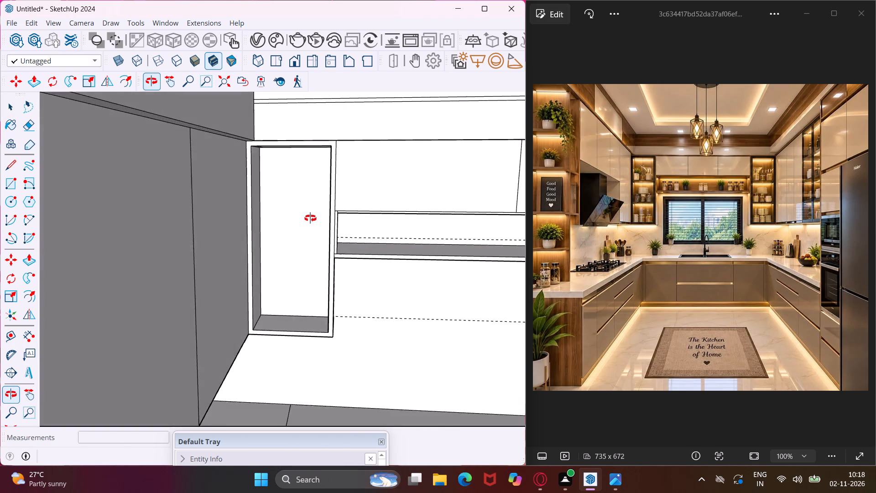
{"action": "middle_click_drag", "start_coordinate": [310, 218], "coordinate": [323, 218]}
{"action": "scroll", "coordinate": [318, 206], "scroll_direction": "up", "scroll_amount": 5}
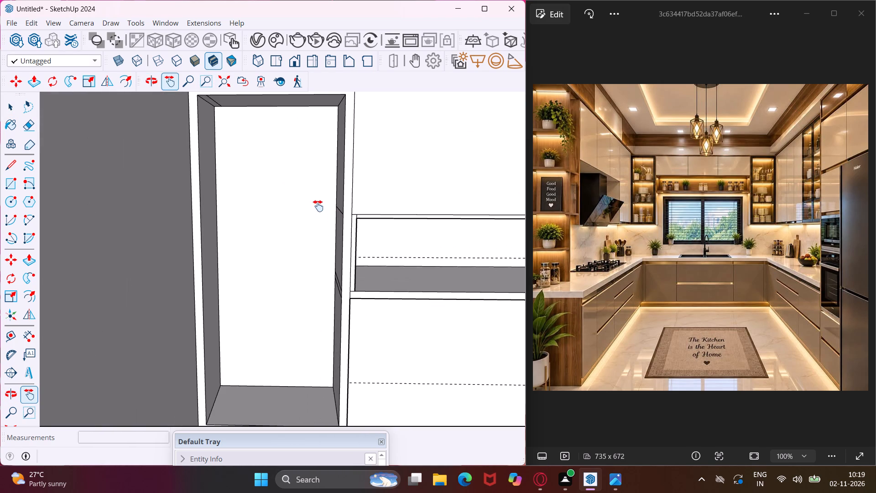
{"action": "key", "text": "Escape"}
{"action": "key", "text": "space"}
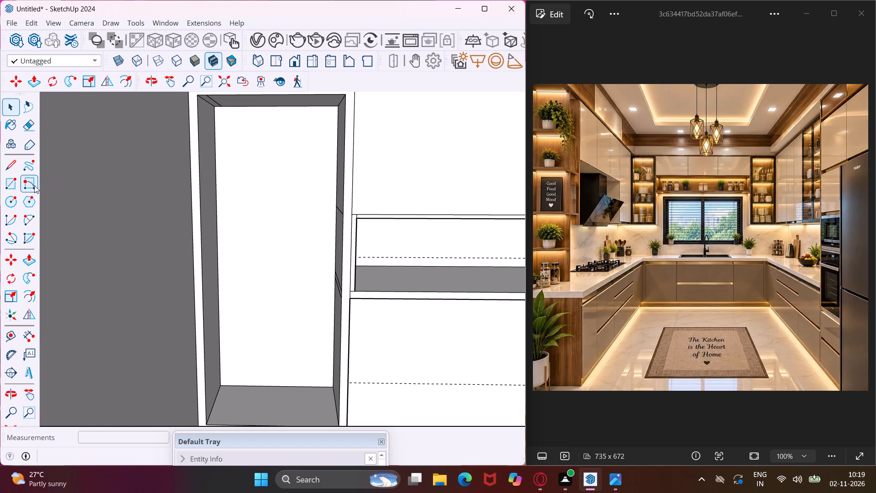
{"action": "left_click", "coordinate": [18, 178]}
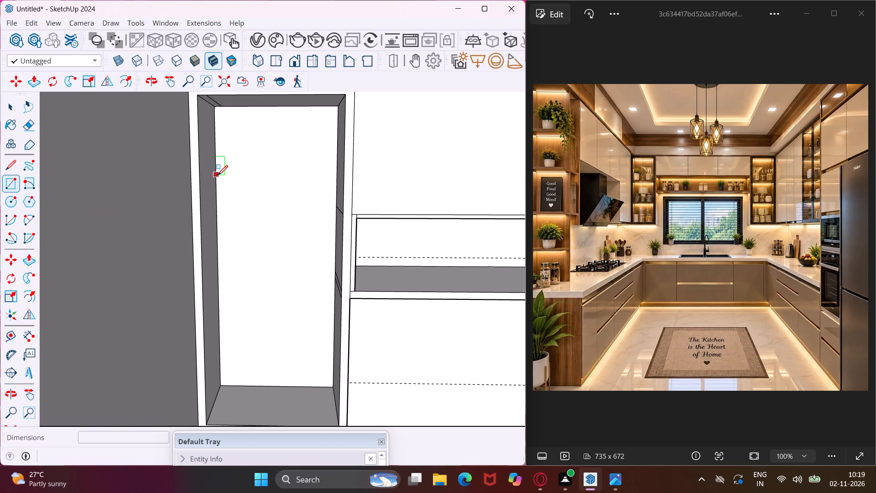
{"action": "left_click", "coordinate": [216, 203]}
{"action": "scroll", "coordinate": [328, 202], "scroll_direction": "up", "scroll_amount": 4}
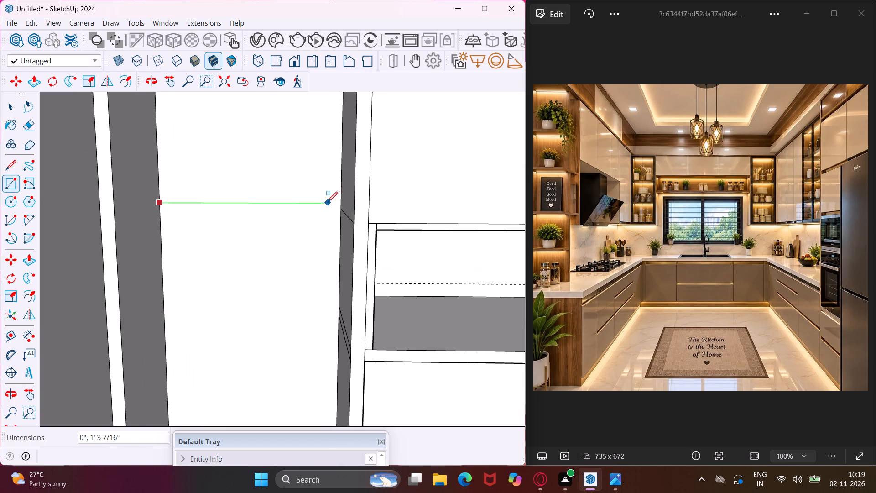
{"action": "scroll", "coordinate": [332, 212], "scroll_direction": "up", "scroll_amount": 4}
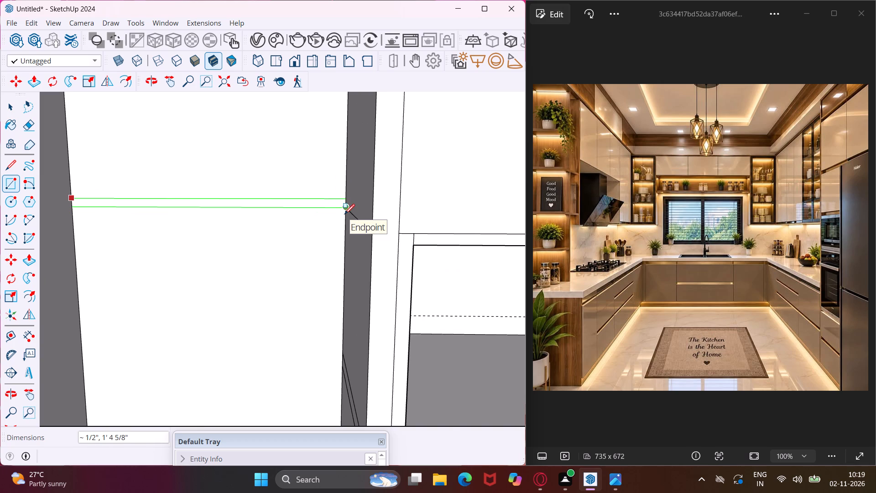
{"action": "scroll", "coordinate": [344, 214], "scroll_direction": "up", "scroll_amount": 3}
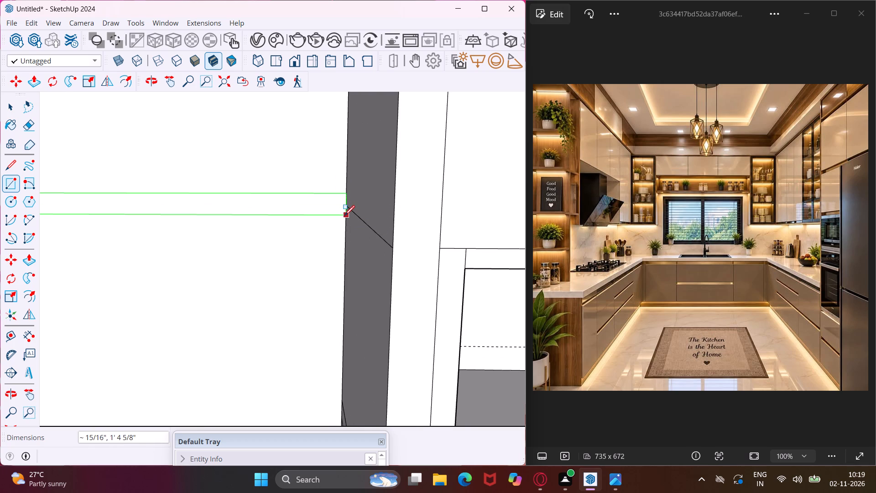
{"action": "scroll", "coordinate": [345, 212], "scroll_direction": "up", "scroll_amount": 5}
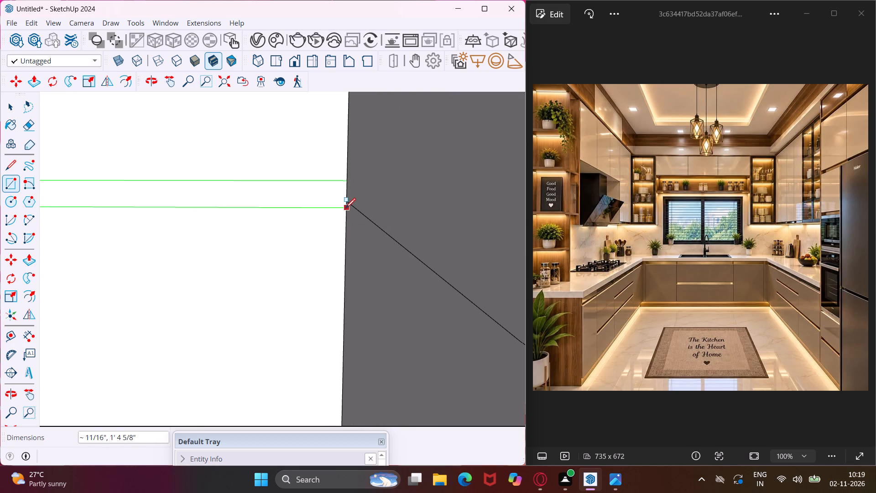
{"action": "left_click", "coordinate": [345, 207]}
{"action": "scroll", "coordinate": [326, 212], "scroll_direction": "down", "scroll_amount": 5}
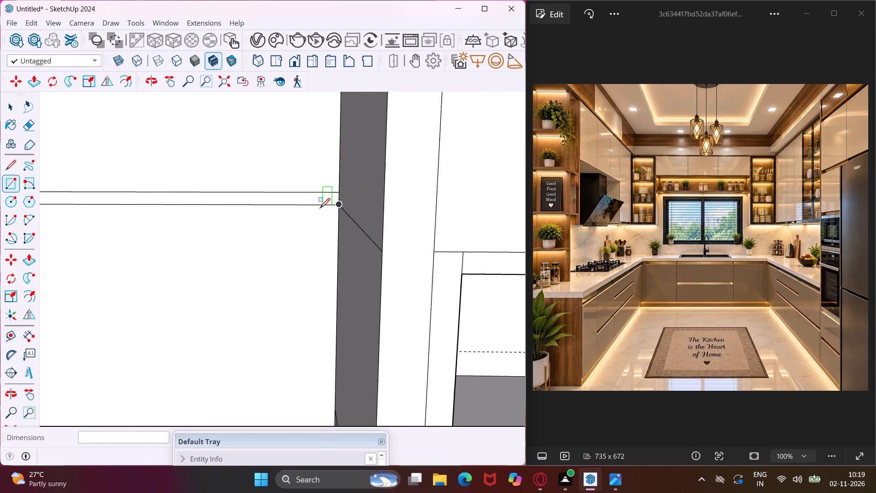
{"action": "scroll", "coordinate": [316, 205], "scroll_direction": "down", "scroll_amount": 11}
{"action": "middle_click_drag", "start_coordinate": [311, 205], "coordinate": [282, 199]}
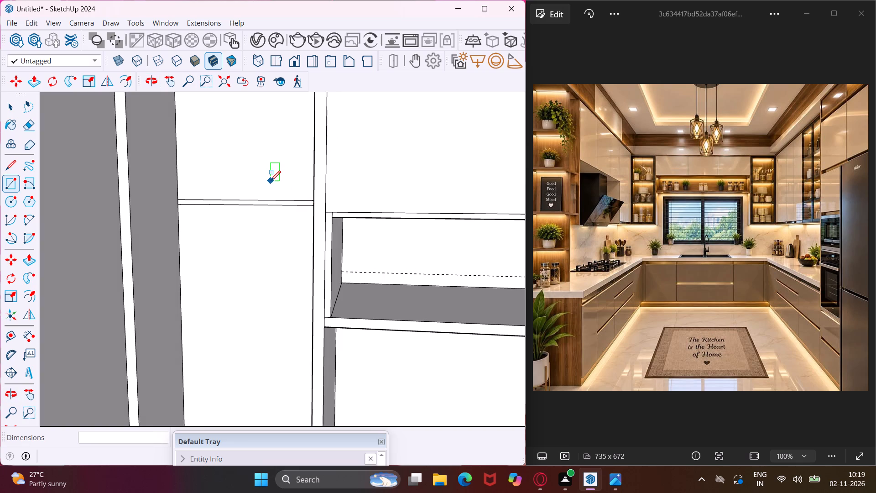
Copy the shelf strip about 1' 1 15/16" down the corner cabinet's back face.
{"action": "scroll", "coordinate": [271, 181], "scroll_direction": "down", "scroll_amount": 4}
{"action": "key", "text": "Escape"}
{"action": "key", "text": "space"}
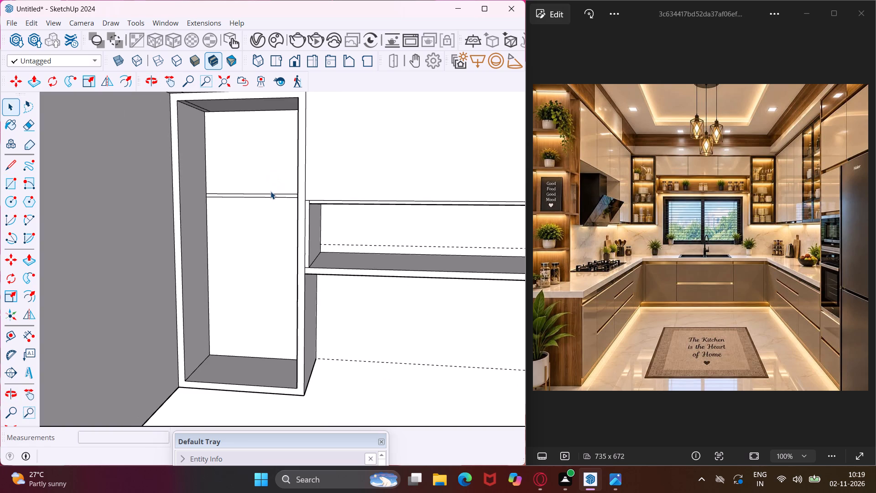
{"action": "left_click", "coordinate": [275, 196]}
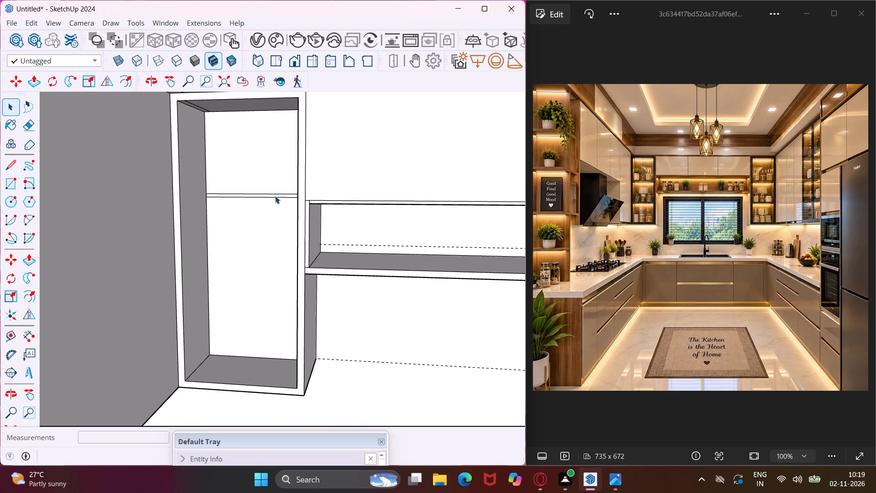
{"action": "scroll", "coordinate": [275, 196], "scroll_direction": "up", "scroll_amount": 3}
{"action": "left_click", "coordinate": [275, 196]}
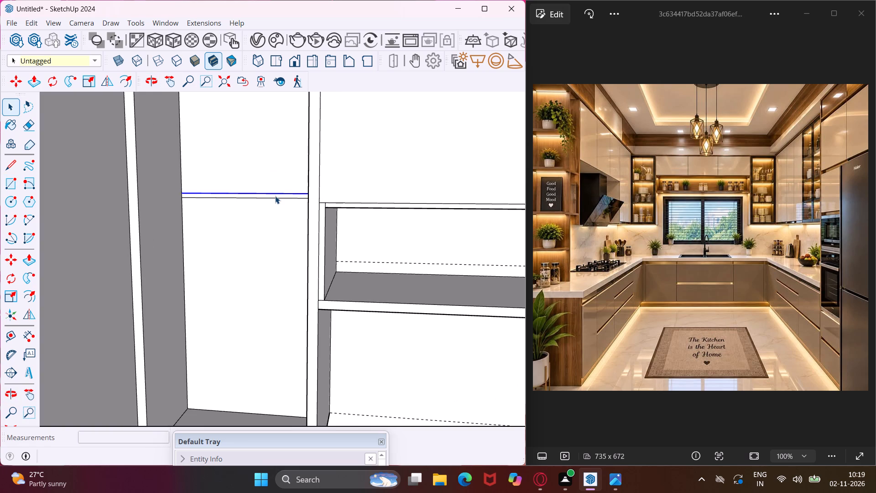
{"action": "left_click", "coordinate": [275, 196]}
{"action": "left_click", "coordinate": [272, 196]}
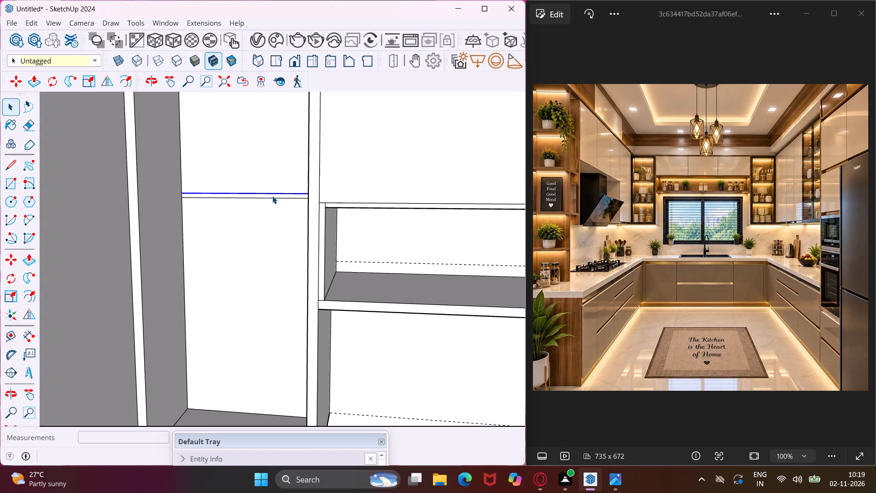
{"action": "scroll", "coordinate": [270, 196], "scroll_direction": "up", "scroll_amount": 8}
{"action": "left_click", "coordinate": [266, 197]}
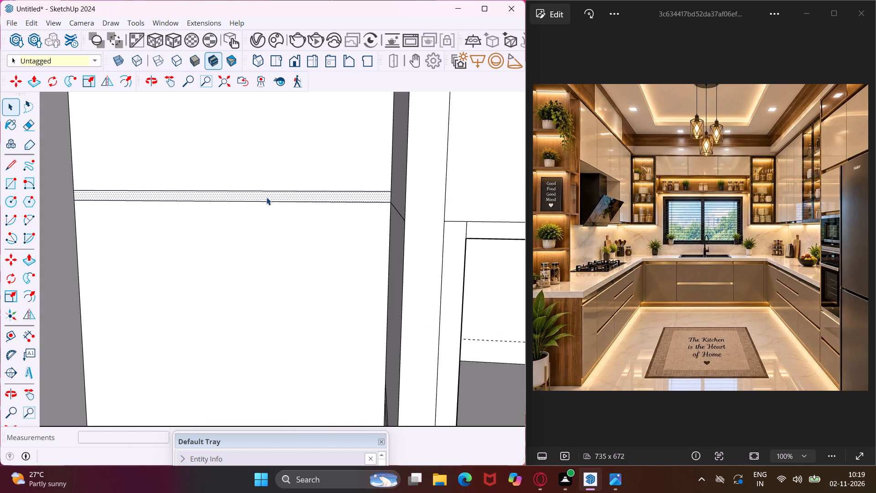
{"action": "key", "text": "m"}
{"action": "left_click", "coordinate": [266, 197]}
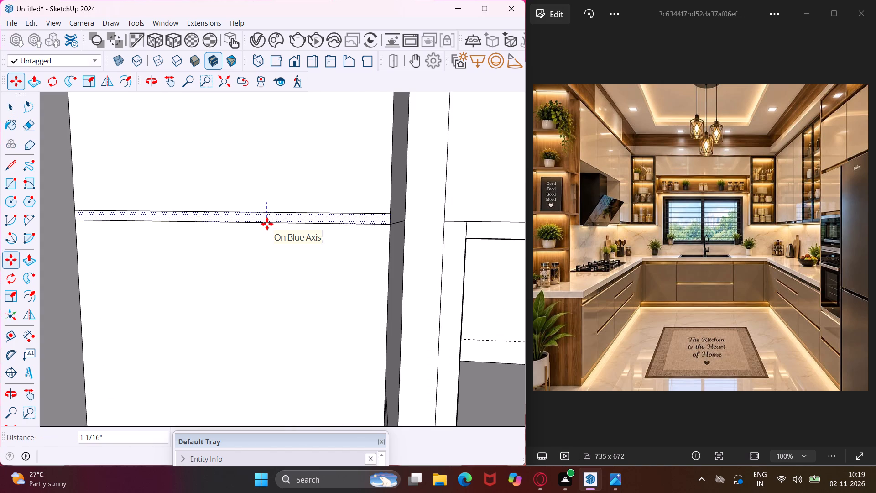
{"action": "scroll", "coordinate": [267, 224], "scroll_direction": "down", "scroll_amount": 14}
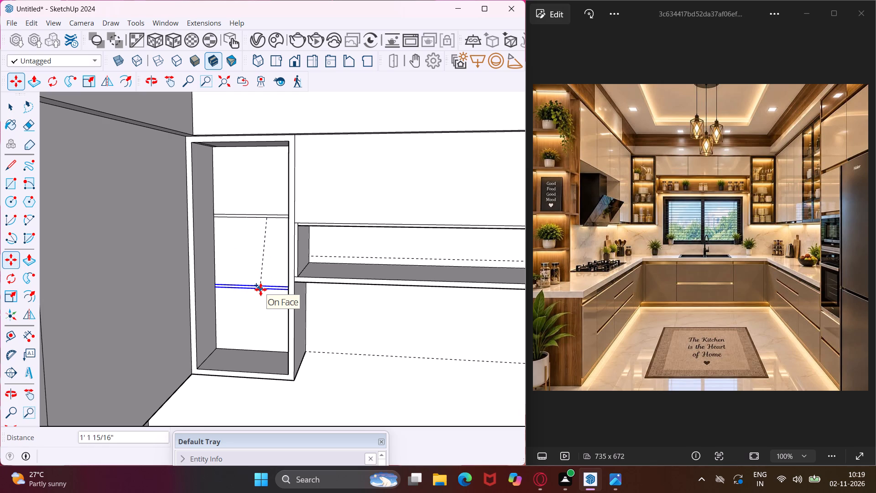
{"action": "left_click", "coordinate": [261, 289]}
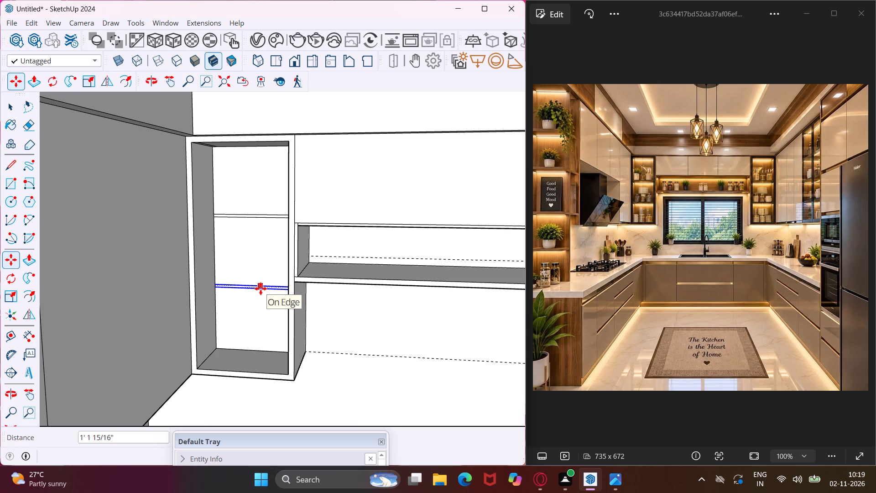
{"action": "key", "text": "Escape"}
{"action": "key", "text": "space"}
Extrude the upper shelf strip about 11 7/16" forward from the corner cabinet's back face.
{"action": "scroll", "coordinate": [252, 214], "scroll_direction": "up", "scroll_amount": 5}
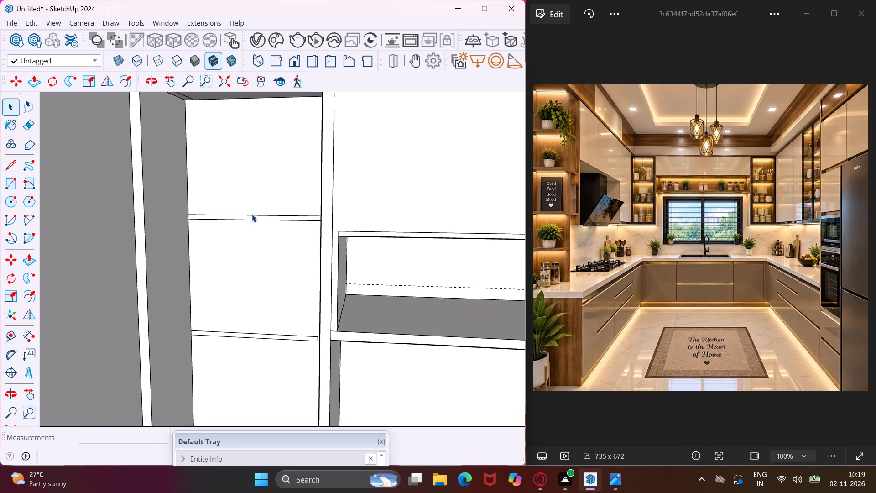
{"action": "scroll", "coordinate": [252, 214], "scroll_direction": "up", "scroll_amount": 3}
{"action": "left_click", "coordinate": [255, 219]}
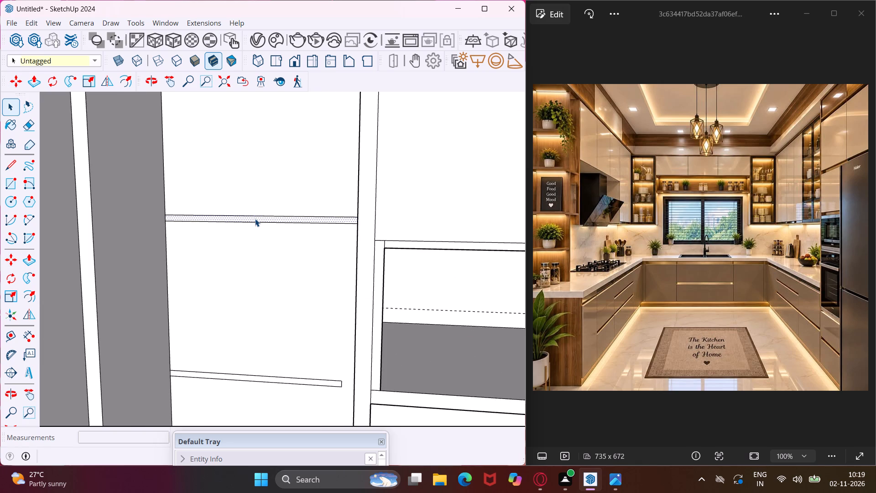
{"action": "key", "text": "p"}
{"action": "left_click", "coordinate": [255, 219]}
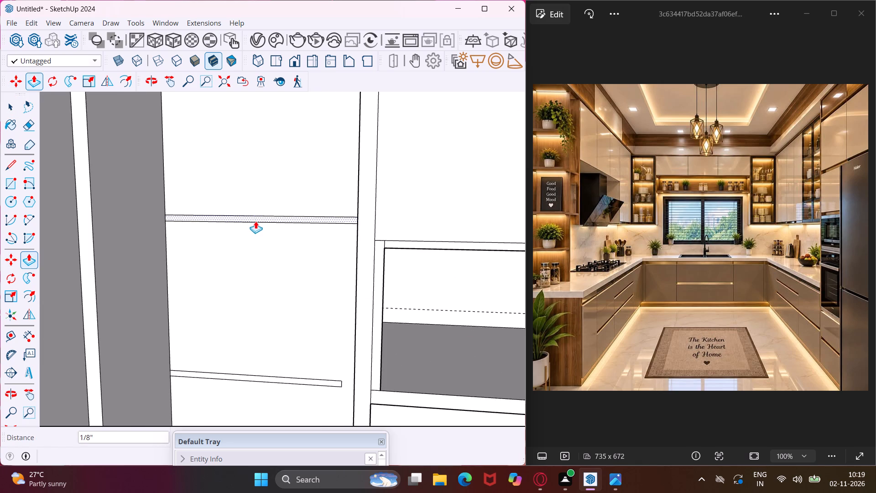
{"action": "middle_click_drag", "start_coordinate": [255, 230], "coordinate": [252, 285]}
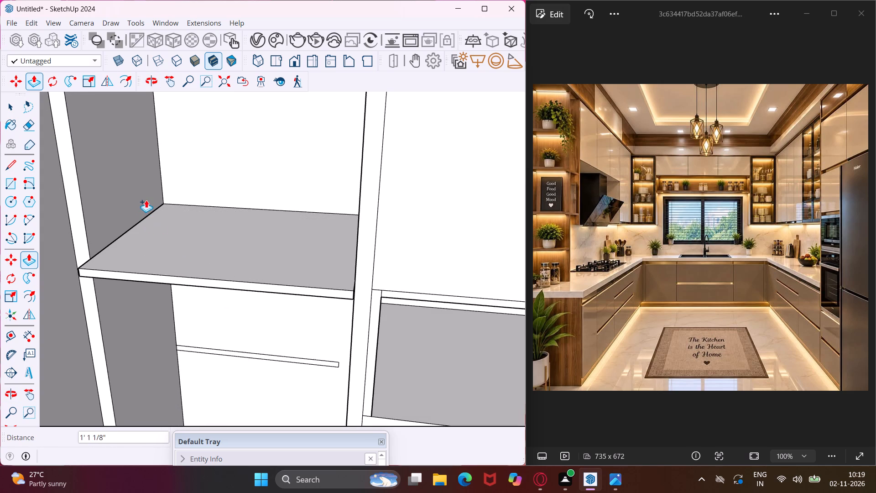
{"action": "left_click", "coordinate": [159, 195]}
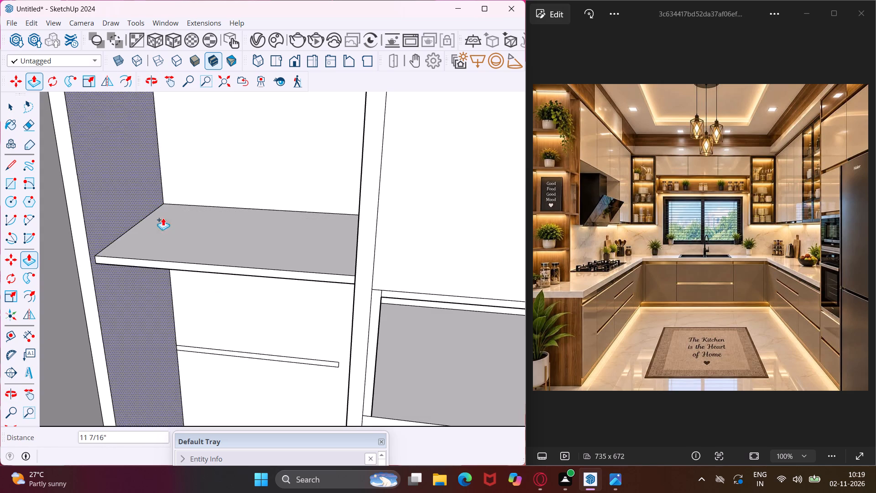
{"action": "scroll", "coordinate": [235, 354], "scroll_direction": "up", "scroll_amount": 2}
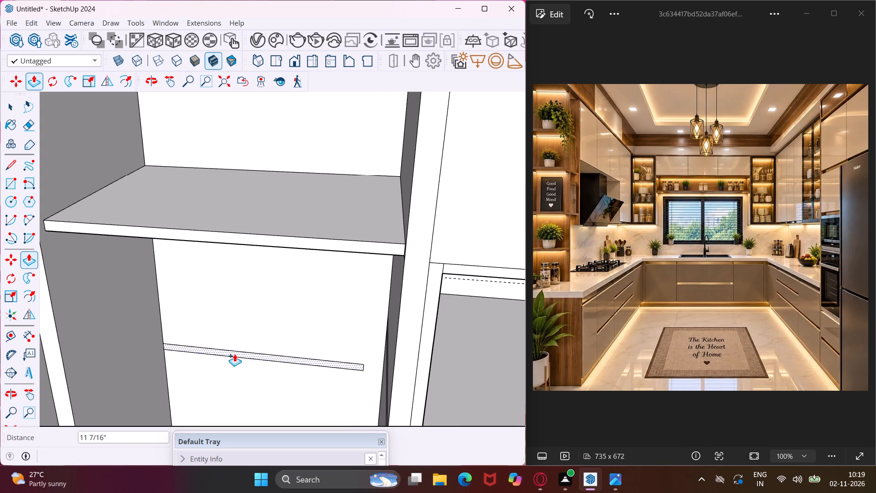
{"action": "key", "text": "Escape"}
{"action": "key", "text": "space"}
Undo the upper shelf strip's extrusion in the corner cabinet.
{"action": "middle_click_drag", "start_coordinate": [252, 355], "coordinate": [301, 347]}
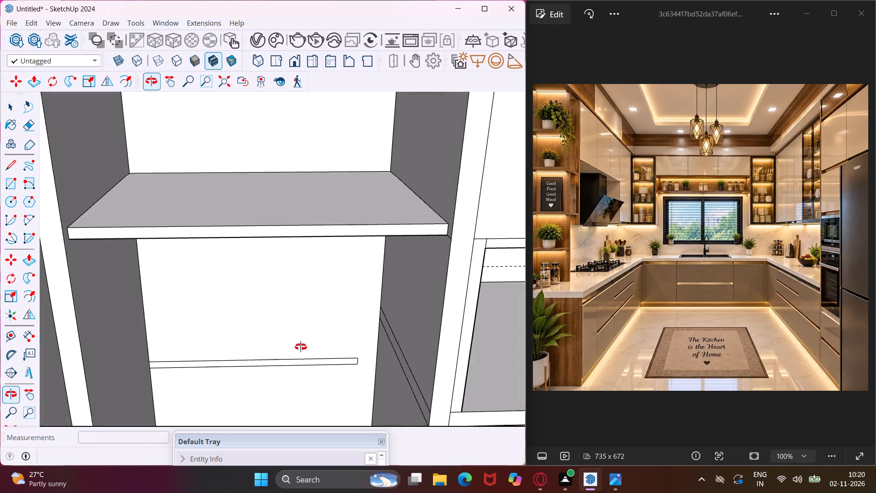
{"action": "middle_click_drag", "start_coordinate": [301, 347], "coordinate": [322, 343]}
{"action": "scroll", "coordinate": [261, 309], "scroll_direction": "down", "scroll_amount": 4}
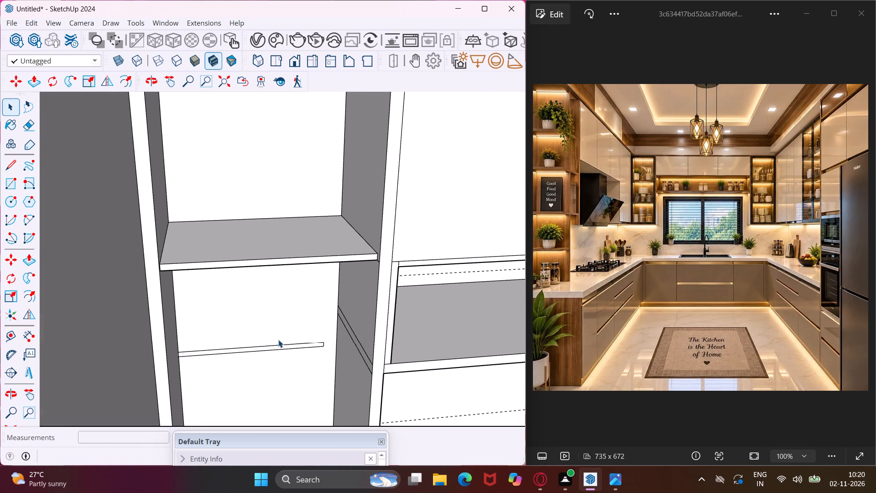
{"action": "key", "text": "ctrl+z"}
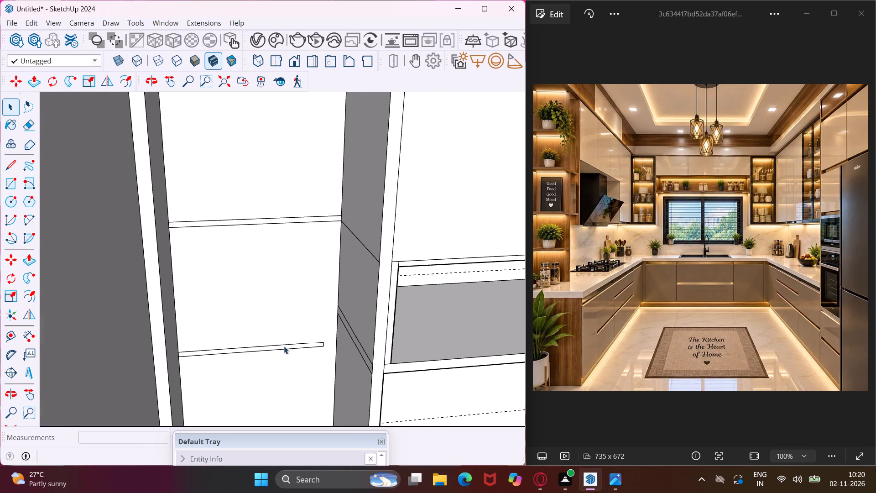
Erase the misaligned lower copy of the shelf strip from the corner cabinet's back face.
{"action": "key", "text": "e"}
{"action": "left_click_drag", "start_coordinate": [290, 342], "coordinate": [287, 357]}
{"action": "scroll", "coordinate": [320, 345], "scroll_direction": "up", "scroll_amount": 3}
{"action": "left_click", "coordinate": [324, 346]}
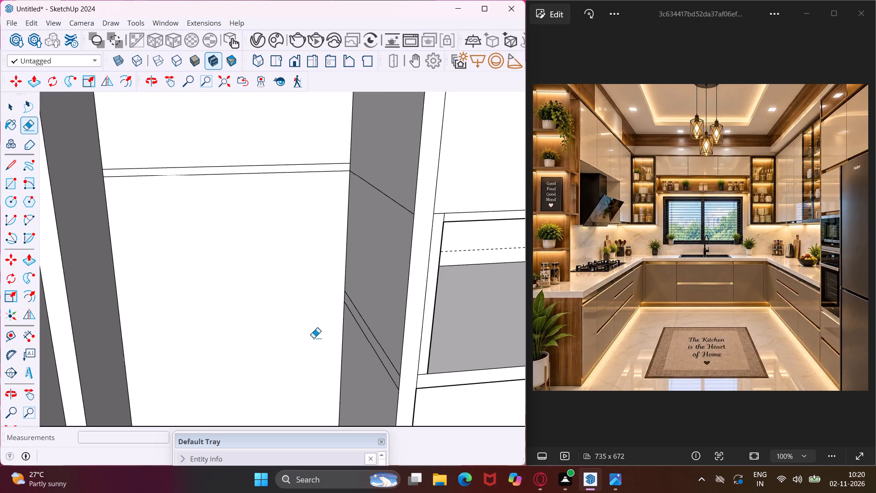
Erase the leftover diagonal edges on the corner cabinet's inner side face next to the shelf niche.
{"action": "scroll", "coordinate": [287, 316], "scroll_direction": "down", "scroll_amount": 4}
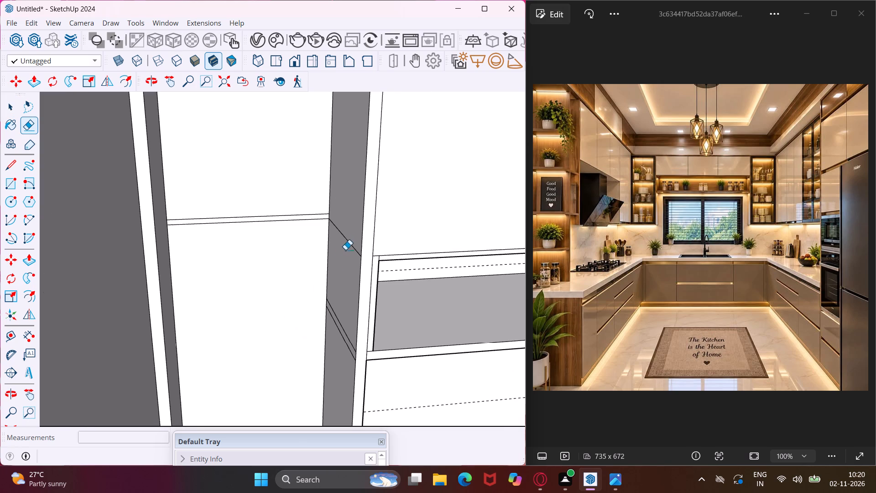
{"action": "left_click", "coordinate": [347, 246]}
{"action": "left_click", "coordinate": [348, 245]}
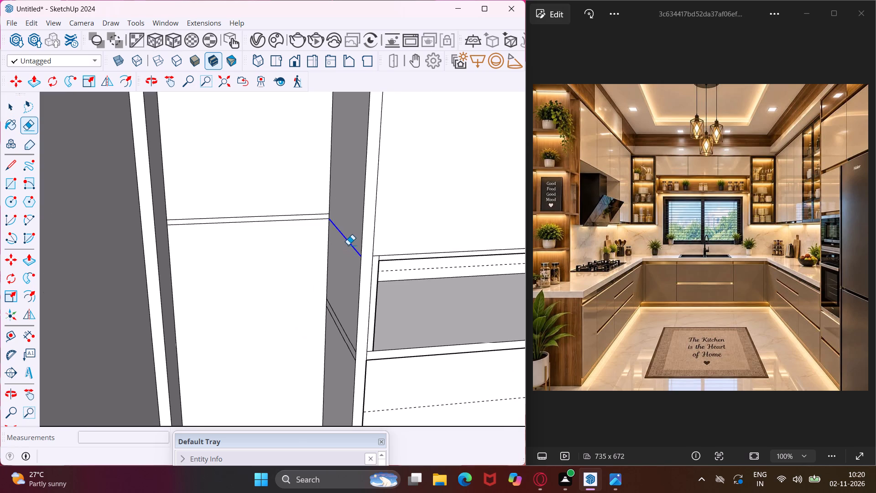
{"action": "left_click_drag", "start_coordinate": [334, 338], "coordinate": [340, 326]}
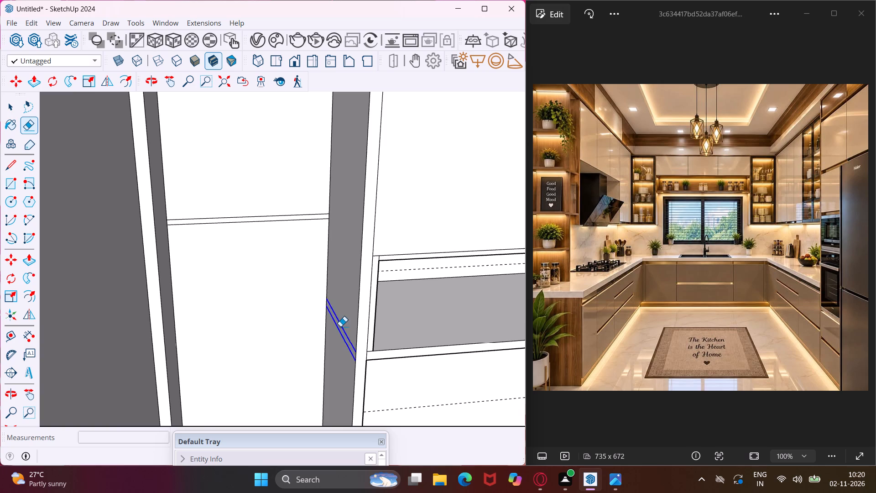
{"action": "left_click_drag", "start_coordinate": [340, 326], "coordinate": [341, 323]}
{"action": "key", "text": "Escape"}
{"action": "key", "text": "space"}
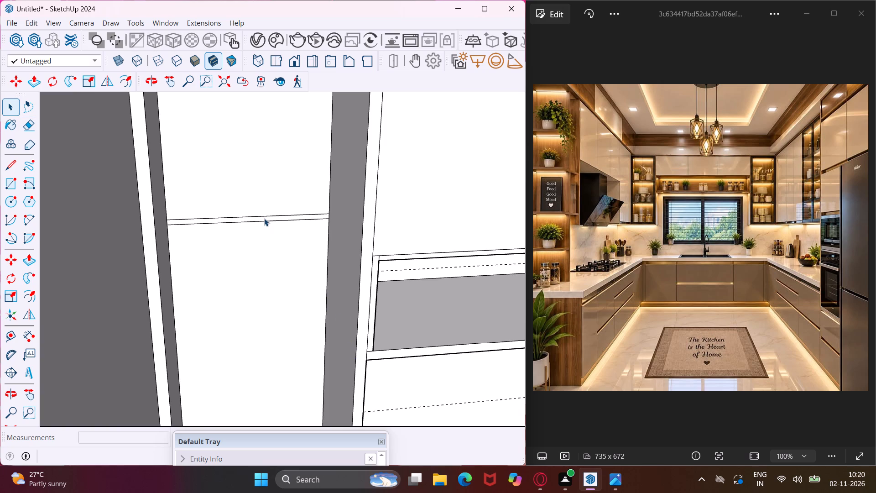
Copy the shelf strip straight down the corner cabinet's back face by about 1' 7/8".
{"action": "left_click", "coordinate": [264, 218]}
{"action": "scroll", "coordinate": [264, 218], "scroll_direction": "up", "scroll_amount": 6}
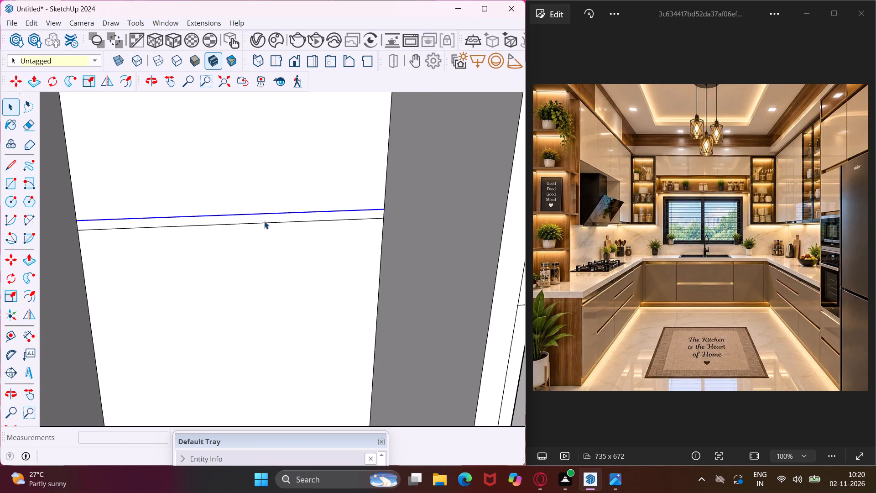
{"action": "left_click", "coordinate": [264, 221]}
{"action": "key", "text": "m"}
{"action": "left_click", "coordinate": [264, 221]}
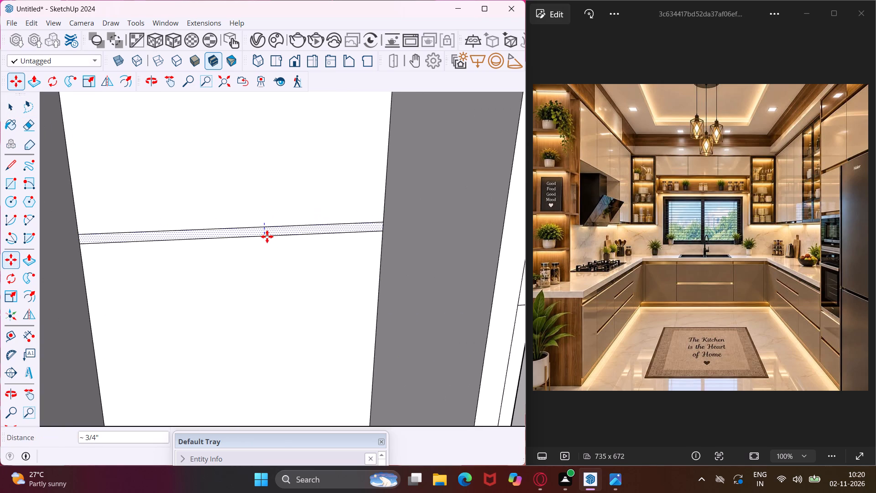
{"action": "middle_click_drag", "start_coordinate": [267, 236], "coordinate": [230, 201]}
{"action": "scroll", "coordinate": [230, 201], "scroll_direction": "down", "scroll_amount": 2}
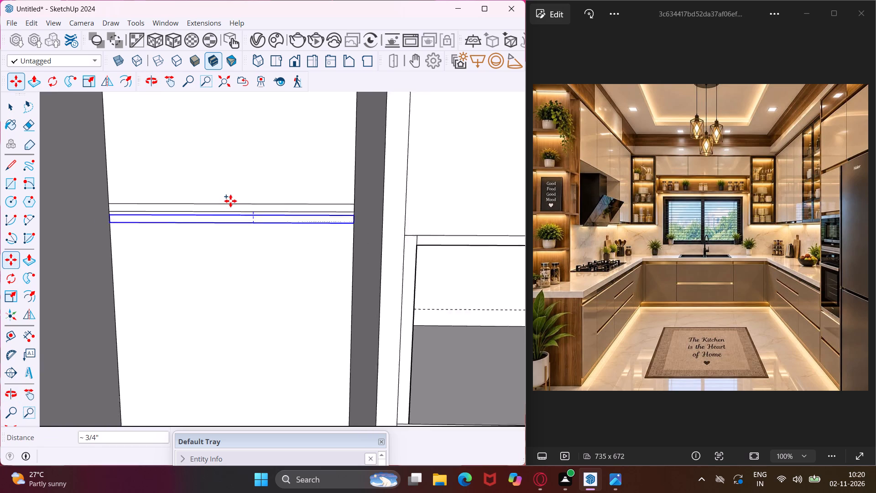
{"action": "scroll", "coordinate": [230, 201], "scroll_direction": "down", "scroll_amount": 8}
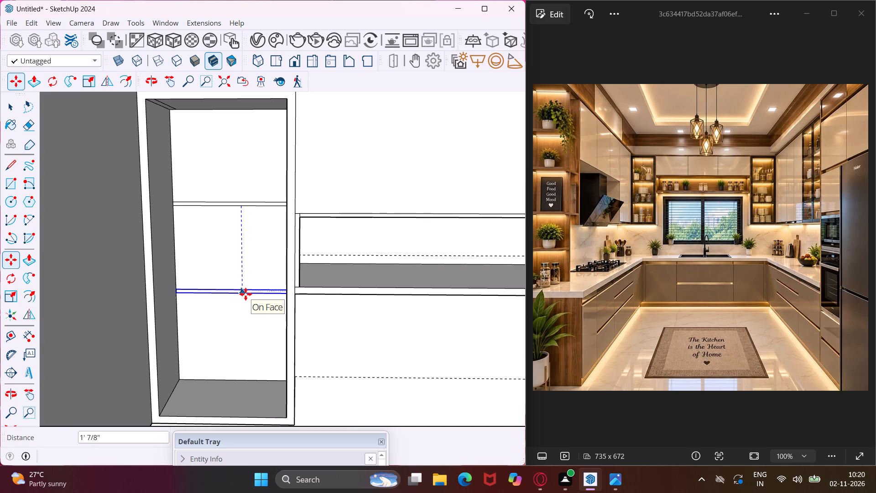
{"action": "left_click", "coordinate": [245, 294]}
{"action": "key", "text": "Escape"}
{"action": "key", "text": "space"}
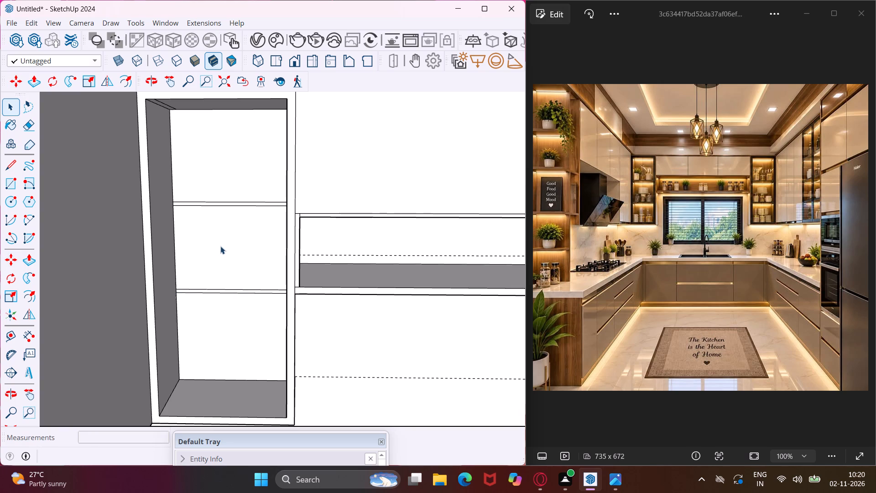
Extrude the upper shelf strip about 11 9/16" forward from the corner cabinet's back face.
{"action": "scroll", "coordinate": [228, 197], "scroll_direction": "up", "scroll_amount": 4}
{"action": "left_click", "coordinate": [235, 207]}
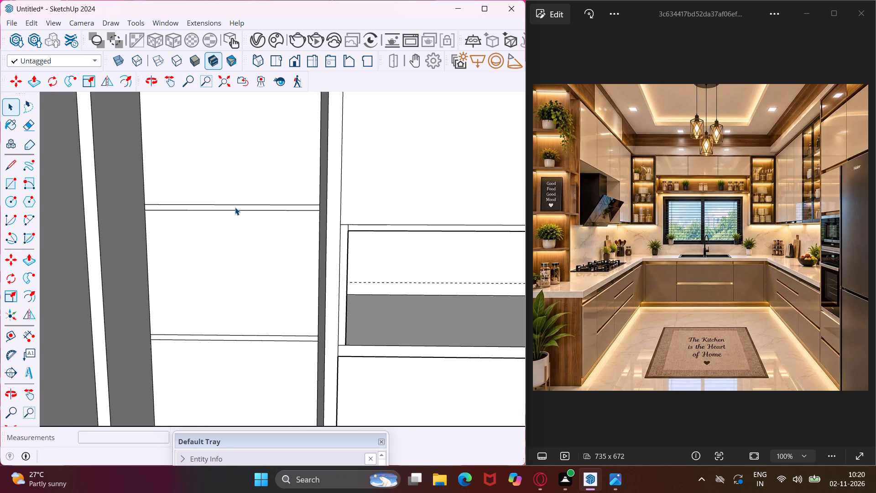
{"action": "scroll", "coordinate": [235, 207], "scroll_direction": "up", "scroll_amount": 5}
{"action": "left_click", "coordinate": [235, 207]}
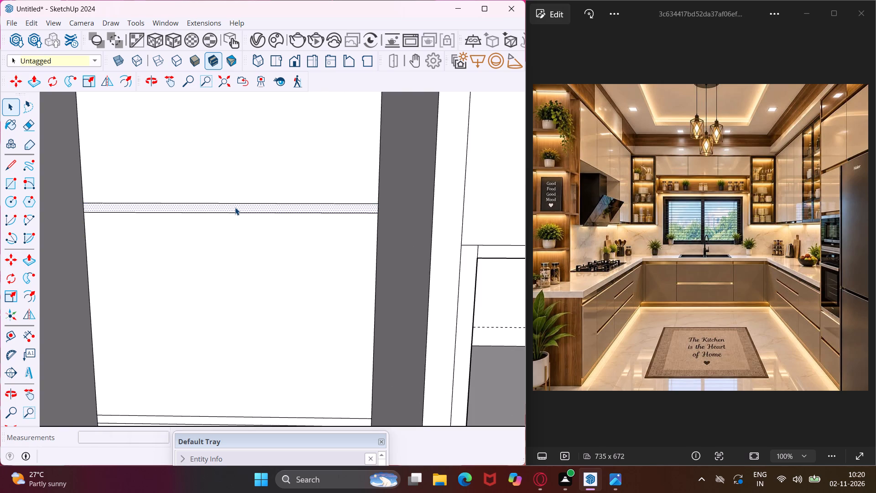
{"action": "key", "text": "p"}
{"action": "left_click", "coordinate": [235, 207]}
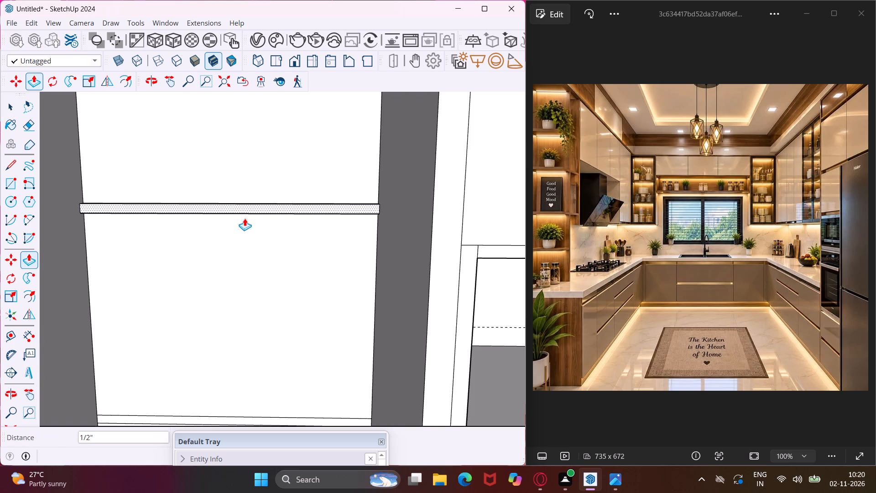
{"action": "scroll", "coordinate": [245, 218], "scroll_direction": "down", "scroll_amount": 3}
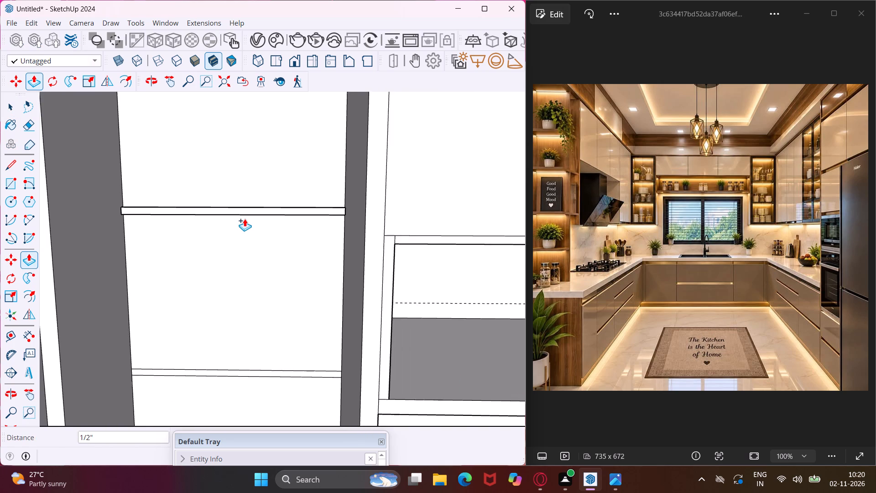
{"action": "scroll", "coordinate": [245, 219], "scroll_direction": "down", "scroll_amount": 1}
{"action": "middle_click_drag", "start_coordinate": [245, 219], "coordinate": [238, 260]}
{"action": "scroll", "coordinate": [238, 260], "scroll_direction": "down", "scroll_amount": 2}
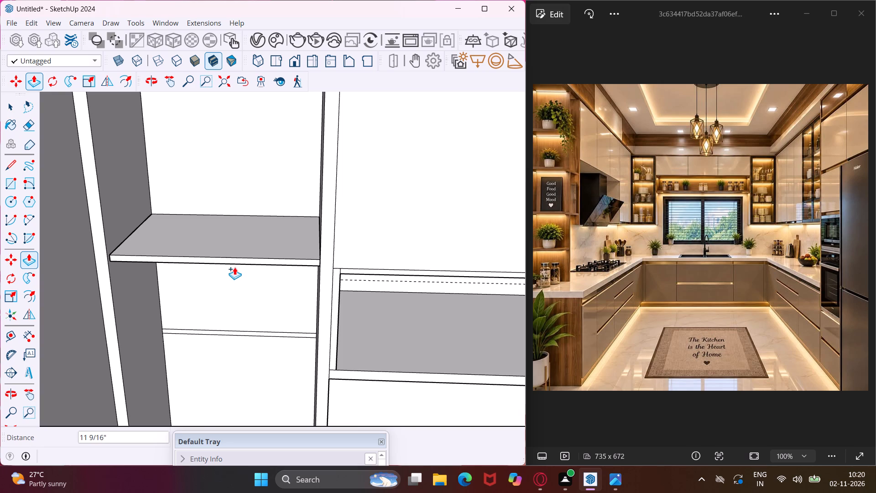
{"action": "left_click", "coordinate": [235, 267]}
Extrude the lower shelf strip forward by the same 11 9/16" in the corner cabinet.
{"action": "scroll", "coordinate": [204, 336], "scroll_direction": "up", "scroll_amount": 5}
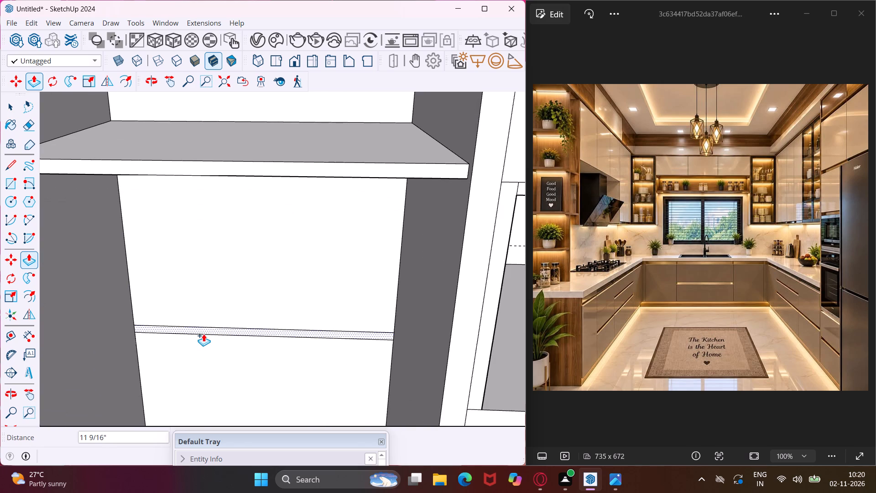
{"action": "double_click", "coordinate": [203, 334]}
Thicken the corner cabinet's upper shelf by extending its underside down about 3/8".
{"action": "scroll", "coordinate": [214, 272], "scroll_direction": "down", "scroll_amount": 10}
{"action": "middle_click_drag", "start_coordinate": [218, 267], "coordinate": [227, 167]}
{"action": "scroll", "coordinate": [221, 223], "scroll_direction": "up", "scroll_amount": 3}
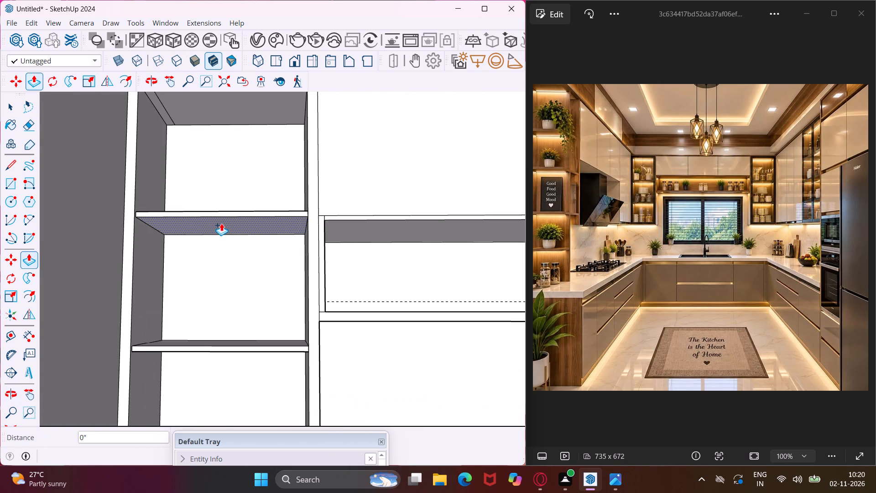
{"action": "left_click", "coordinate": [221, 223]}
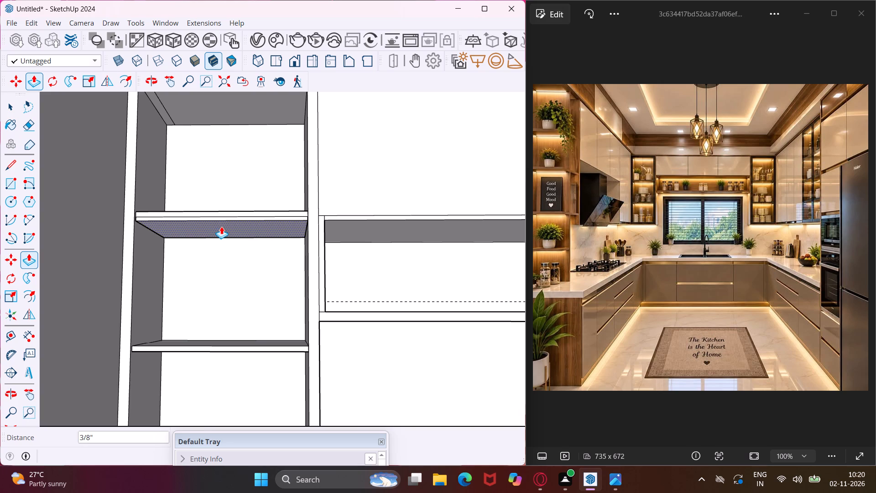
{"action": "left_click", "coordinate": [221, 226]}
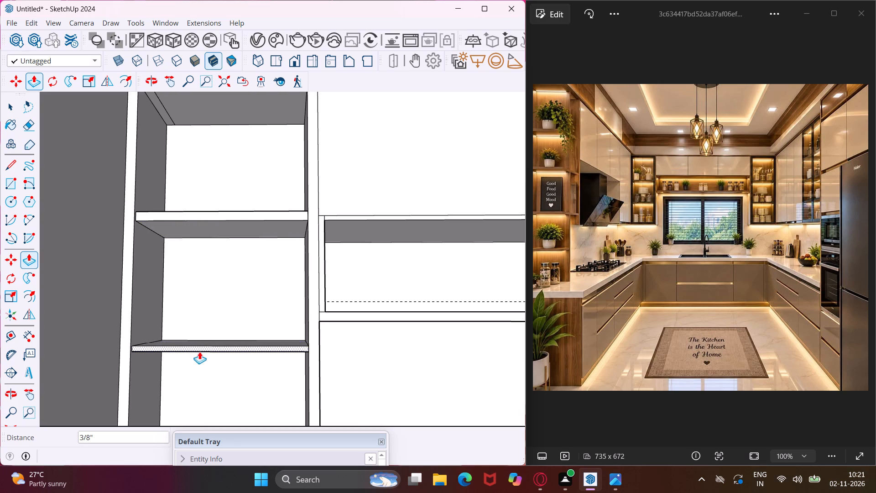
Thicken the corner cabinet's lower shelf by extending its underside down about 1/4".
{"action": "middle_click_drag", "start_coordinate": [199, 351], "coordinate": [202, 294]}
{"action": "scroll", "coordinate": [200, 336], "scroll_direction": "up", "scroll_amount": 3}
{"action": "left_click", "coordinate": [200, 336]}
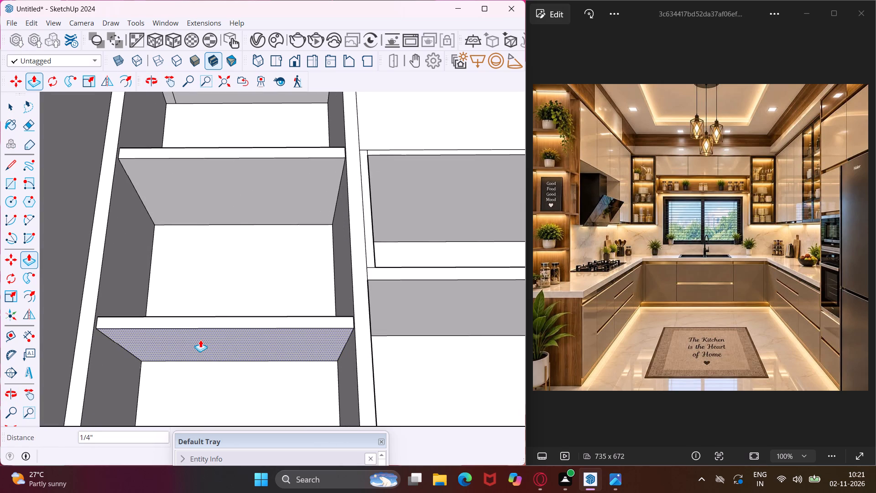
{"action": "left_click", "coordinate": [200, 340]}
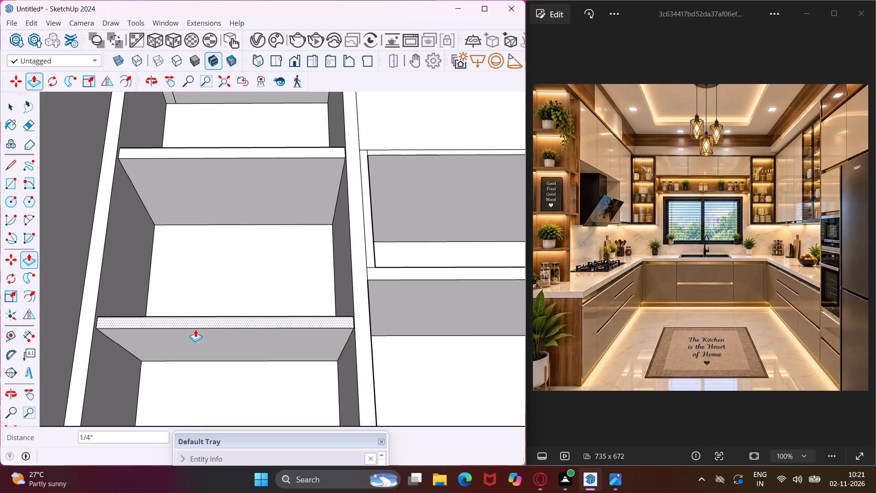
{"action": "key", "text": "Escape"}
{"action": "key", "text": "space"}
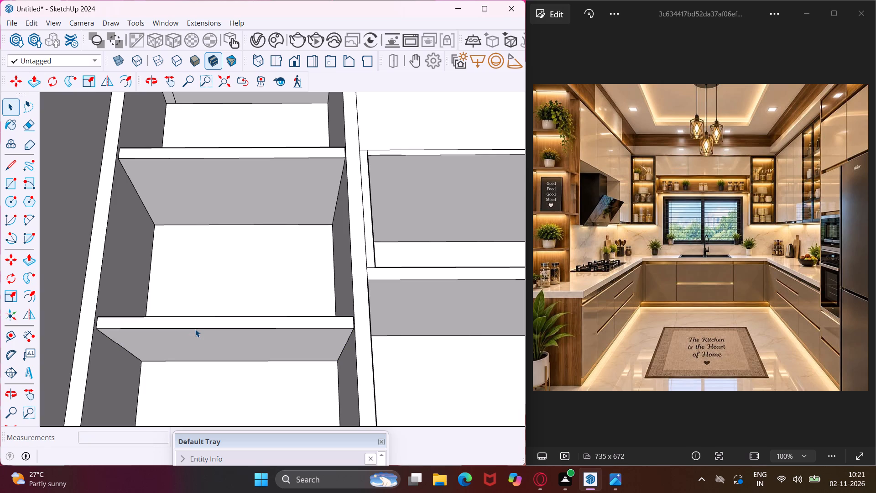
Erase the stray edge on the underside of the corner cabinet's top, beside its outer side panel.
{"action": "scroll", "coordinate": [169, 322], "scroll_direction": "down", "scroll_amount": 5}
{"action": "middle_click_drag", "start_coordinate": [173, 294], "coordinate": [120, 381]}
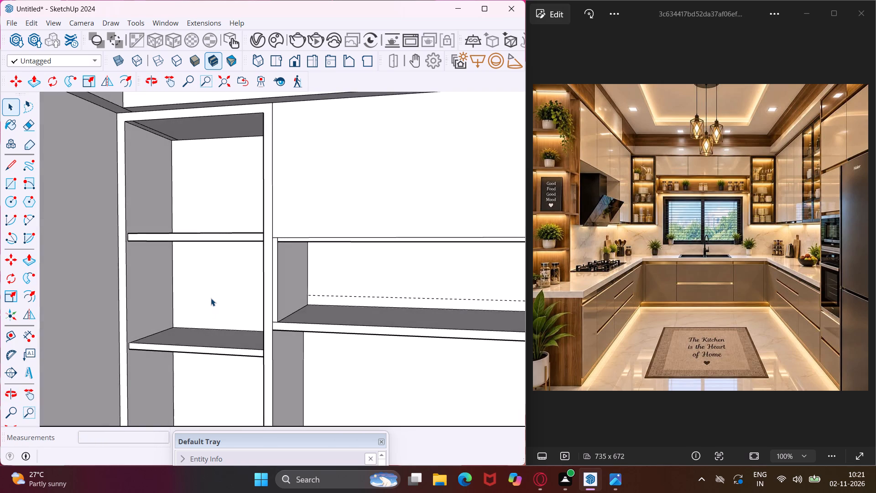
{"action": "scroll", "coordinate": [211, 298], "scroll_direction": "down", "scroll_amount": 5}
{"action": "key", "text": "Escape"}
{"action": "key", "text": "space"}
{"action": "scroll", "coordinate": [166, 183], "scroll_direction": "up", "scroll_amount": 4}
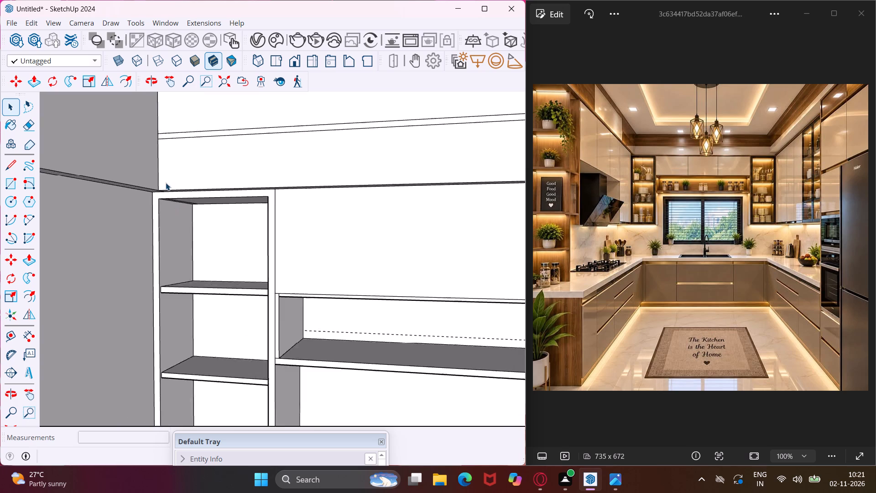
{"action": "scroll", "coordinate": [166, 183], "scroll_direction": "up", "scroll_amount": 7}
{"action": "middle_click_drag", "start_coordinate": [175, 252], "coordinate": [175, 202]}
{"action": "scroll", "coordinate": [175, 202], "scroll_direction": "up", "scroll_amount": 5}
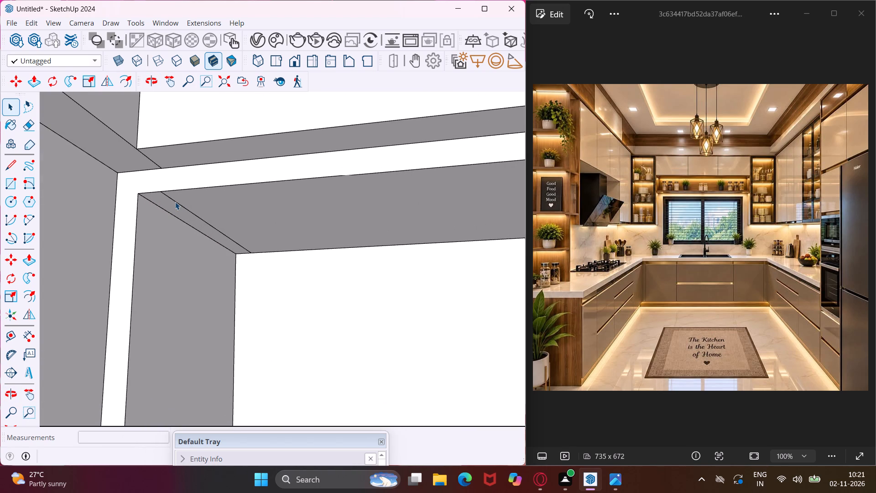
{"action": "key", "text": "e"}
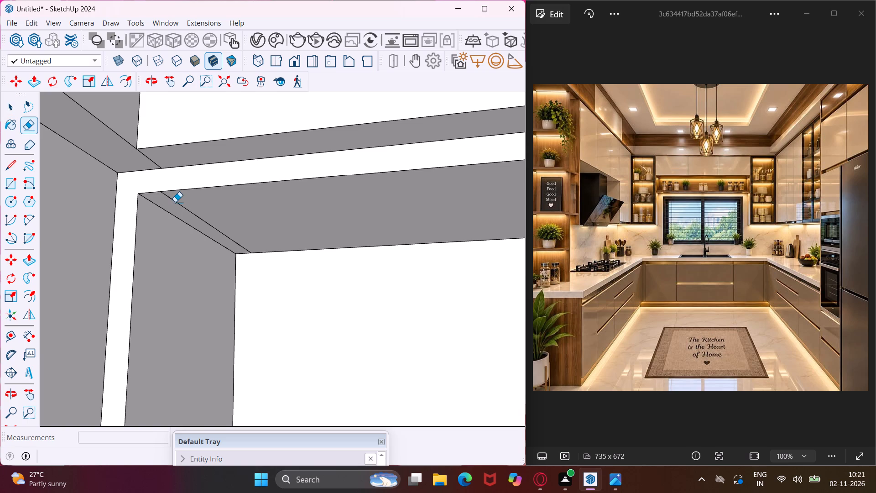
{"action": "left_click", "coordinate": [175, 202]}
{"action": "key", "text": "Escape"}
{"action": "key", "text": "space"}
Examine the stepped wall cabinets along the long side wall and how their door divisions meet the corner cabinet.
{"action": "middle_click_drag", "start_coordinate": [173, 204], "coordinate": [148, 272]}
{"action": "scroll", "coordinate": [199, 186], "scroll_direction": "down", "scroll_amount": 6}
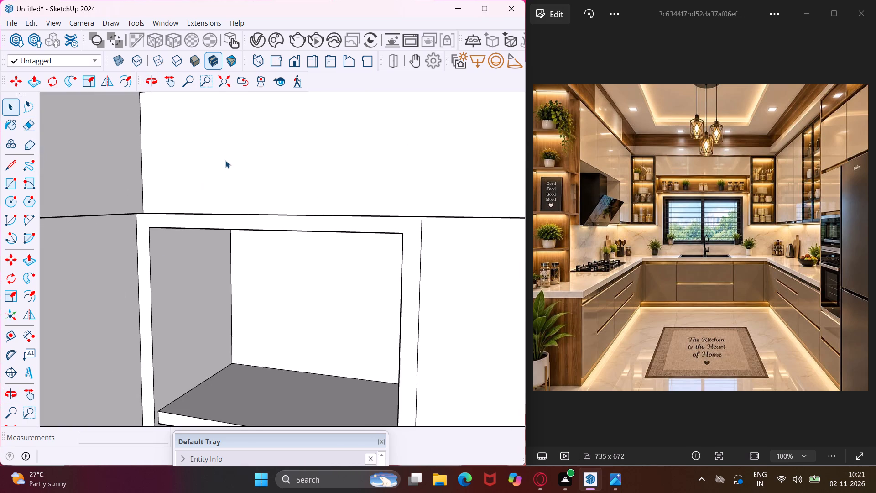
{"action": "scroll", "coordinate": [230, 152], "scroll_direction": "down", "scroll_amount": 11}
{"action": "middle_click_drag", "start_coordinate": [231, 152], "coordinate": [278, 171]}
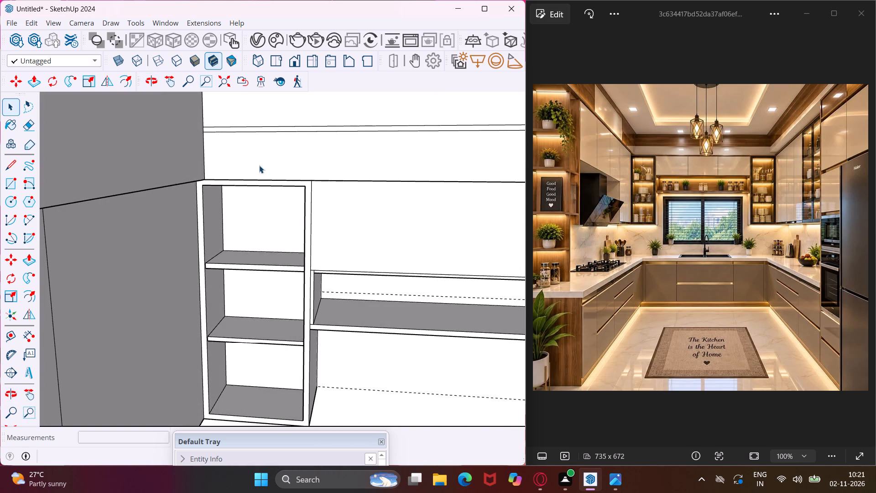
{"action": "scroll", "coordinate": [257, 163], "scroll_direction": "down", "scroll_amount": 13}
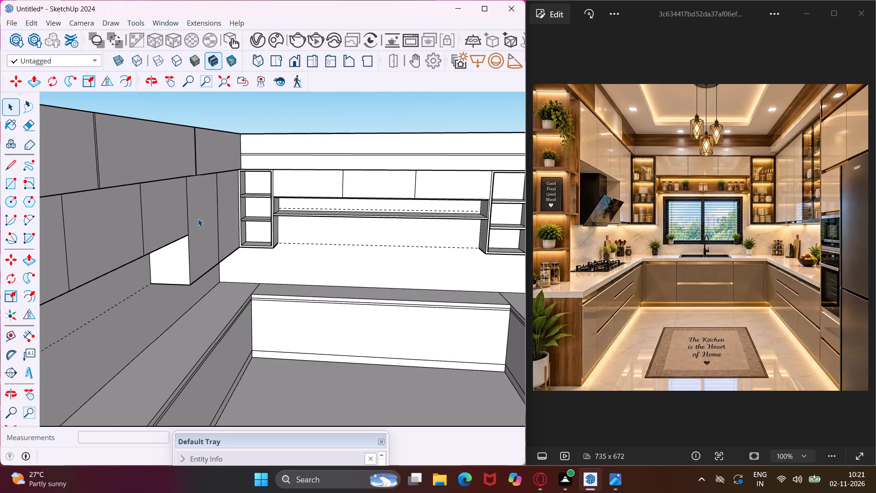
{"action": "scroll", "coordinate": [172, 234], "scroll_direction": "down", "scroll_amount": 7}
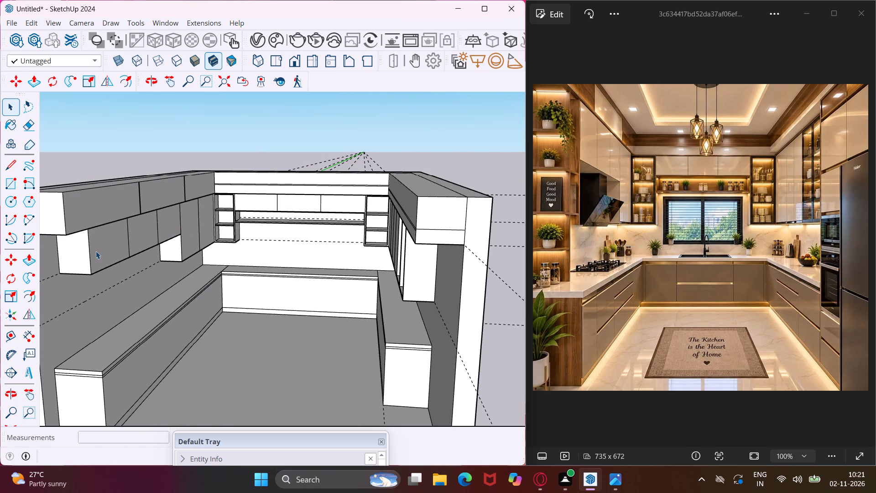
{"action": "scroll", "coordinate": [96, 251], "scroll_direction": "up", "scroll_amount": 4}
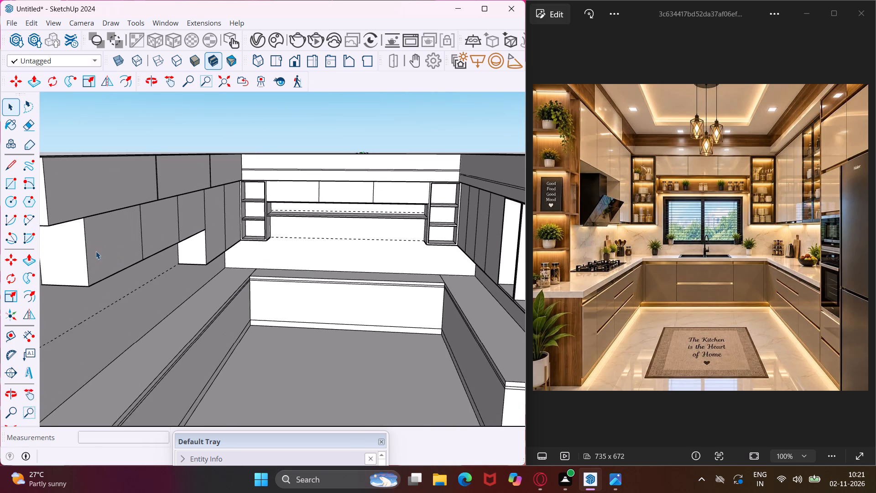
{"action": "middle_click_drag", "start_coordinate": [96, 251], "coordinate": [63, 250]}
{"action": "scroll", "coordinate": [96, 251], "scroll_direction": "up", "scroll_amount": 1}
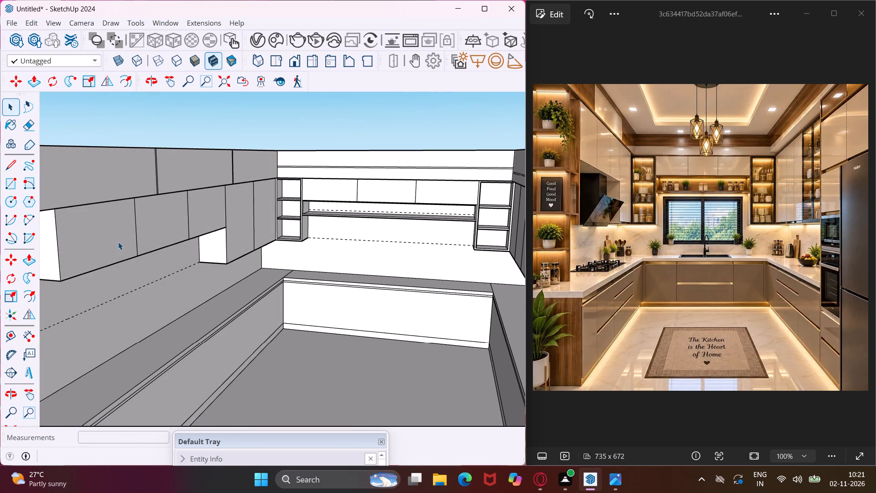
{"action": "scroll", "coordinate": [121, 243], "scroll_direction": "up", "scroll_amount": 7}
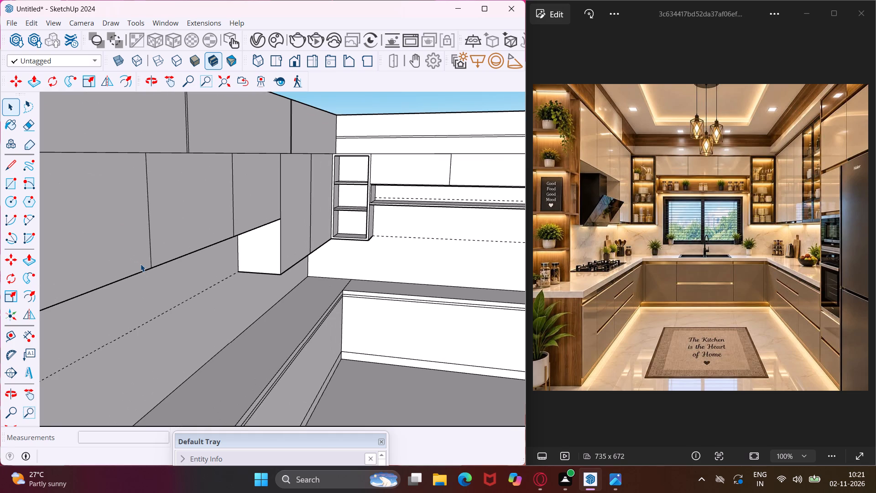
{"action": "scroll", "coordinate": [141, 264], "scroll_direction": "down", "scroll_amount": 6}
{"action": "scroll", "coordinate": [167, 233], "scroll_direction": "down", "scroll_amount": 5}
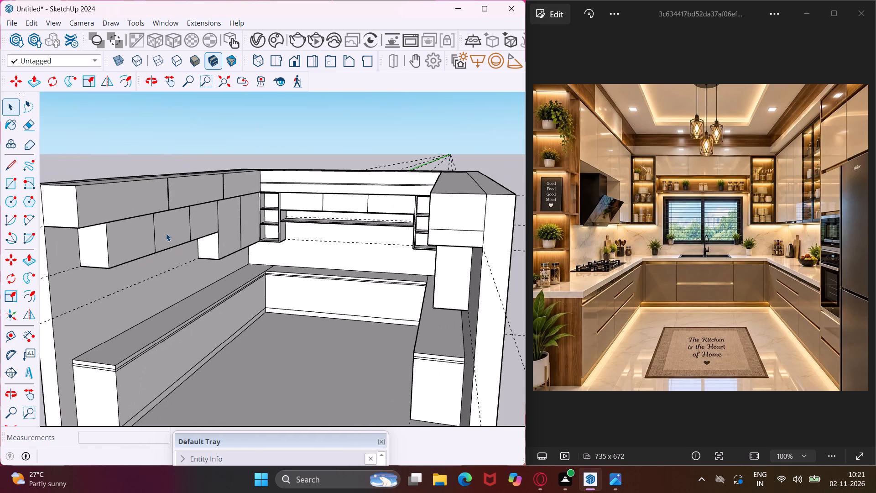
{"action": "scroll", "coordinate": [166, 234], "scroll_direction": "up", "scroll_amount": 8}
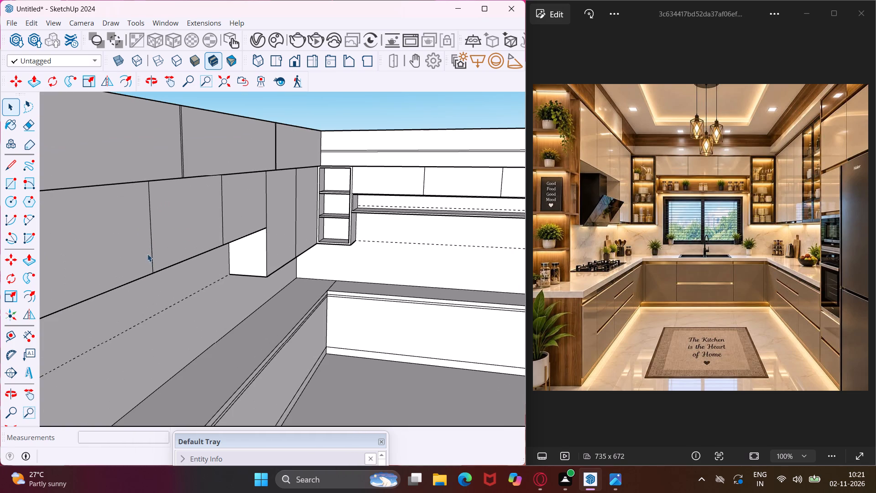
Copy the four vertical door division edges of the lower side-wall cabinets .75" along the front face, away from the corner cabinet.
{"action": "left_click", "coordinate": [153, 264]}
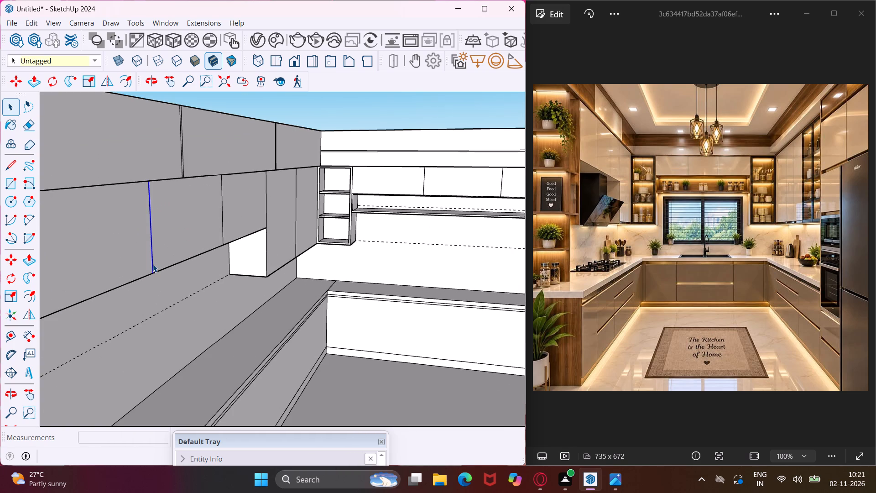
{"action": "left_click", "coordinate": [224, 236], "text": "ctrl"}
{"action": "left_click", "coordinate": [267, 218], "text": "ctrl"}
{"action": "scroll", "coordinate": [294, 246], "scroll_direction": "up", "scroll_amount": 6, "text": "ctrl"}
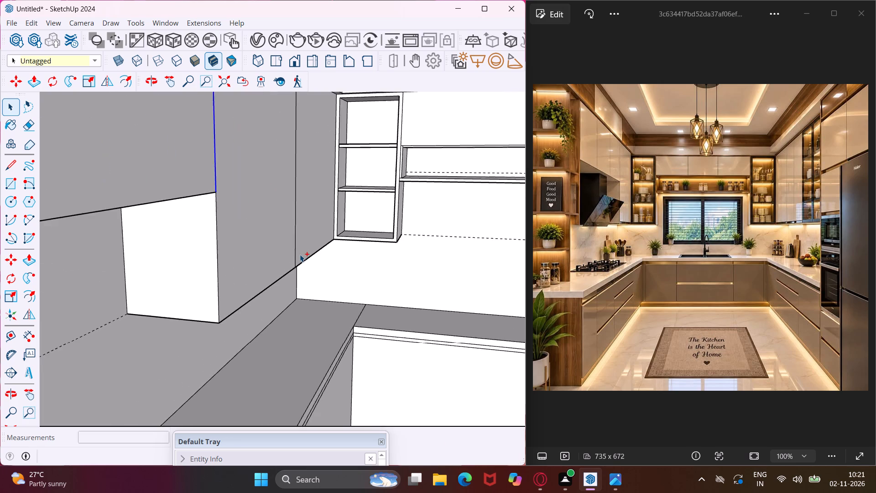
{"action": "scroll", "coordinate": [300, 254], "scroll_direction": "up", "scroll_amount": 9, "text": "ctrl"}
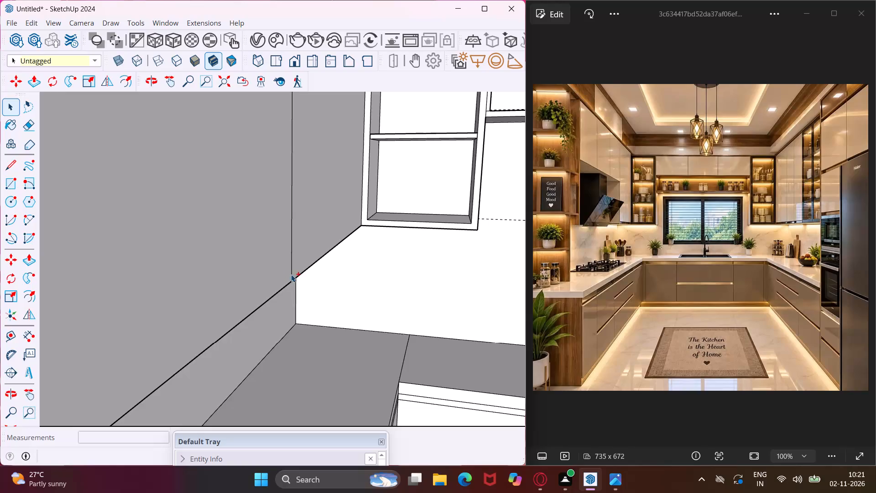
{"action": "left_click", "coordinate": [292, 277], "text": "ctrl"}
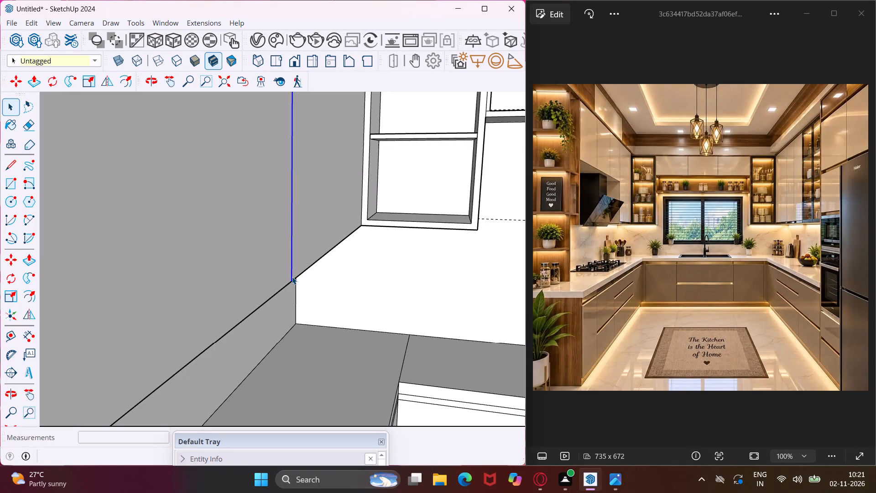
{"action": "key", "text": "m"}
{"action": "scroll", "coordinate": [291, 281], "scroll_direction": "up", "scroll_amount": 3}
{"action": "left_click", "coordinate": [291, 281]}
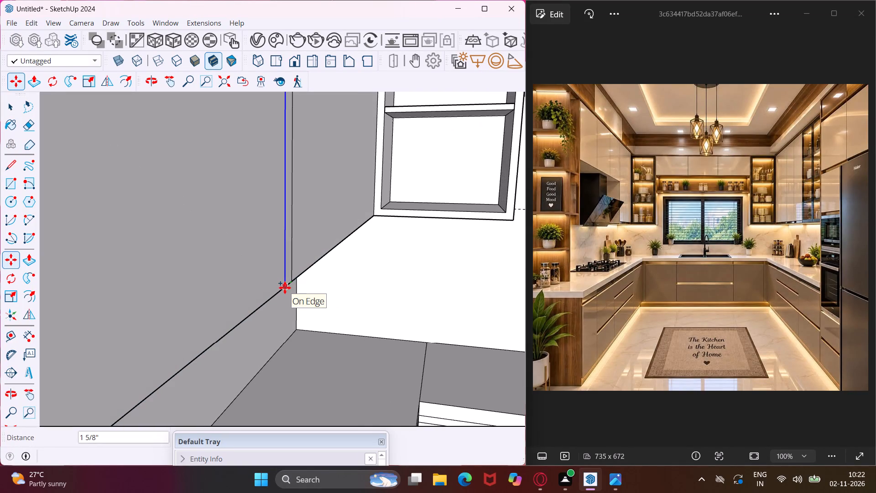
{"action": "key", "text": "period"}
{"action": "type", "text": "75"}
{"action": "key", "text": "shift+quotedbl"}
{"action": "key", "text": "Return"}
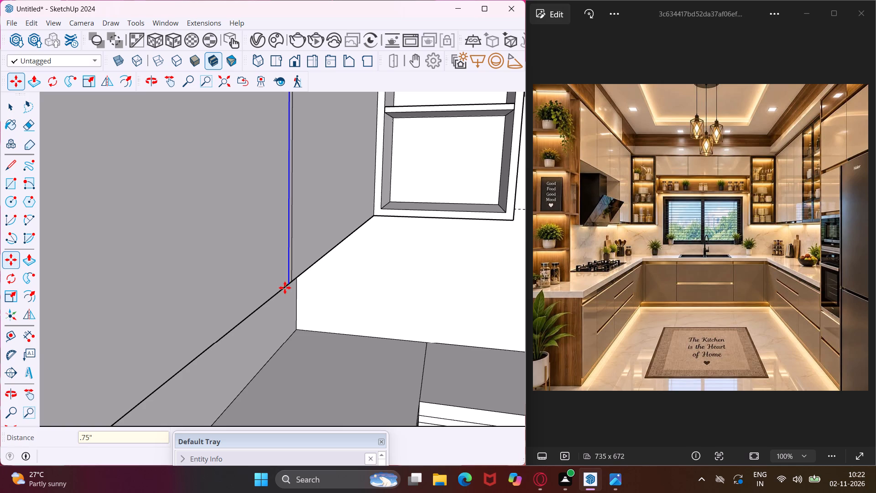
{"action": "scroll", "coordinate": [285, 288], "scroll_direction": "down", "scroll_amount": 11}
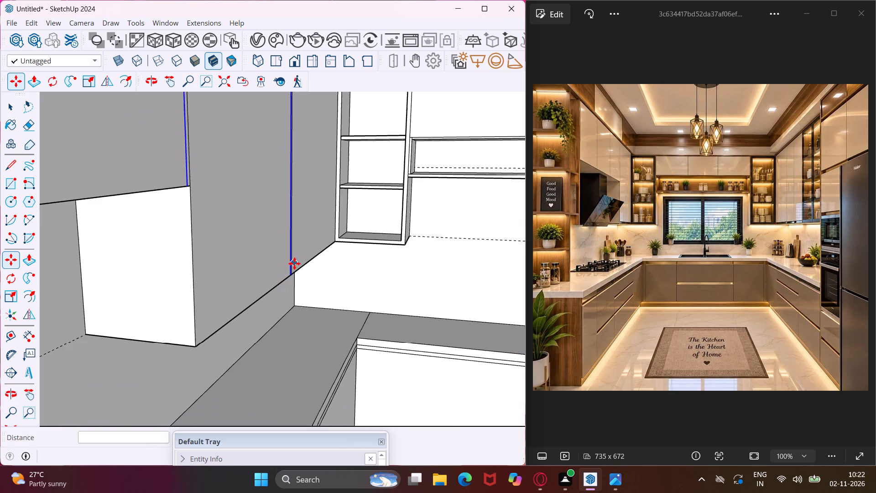
{"action": "scroll", "coordinate": [302, 257], "scroll_direction": "down", "scroll_amount": 11}
{"action": "key", "text": "Escape"}
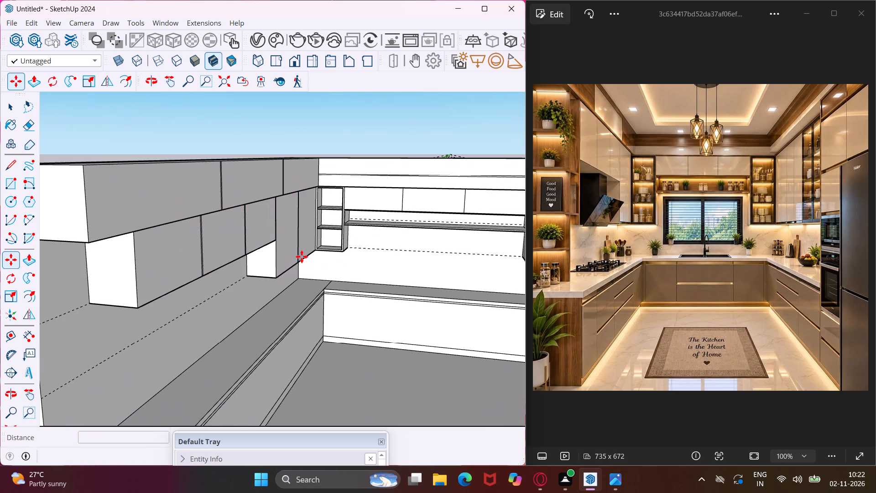
{"action": "key", "text": "space"}
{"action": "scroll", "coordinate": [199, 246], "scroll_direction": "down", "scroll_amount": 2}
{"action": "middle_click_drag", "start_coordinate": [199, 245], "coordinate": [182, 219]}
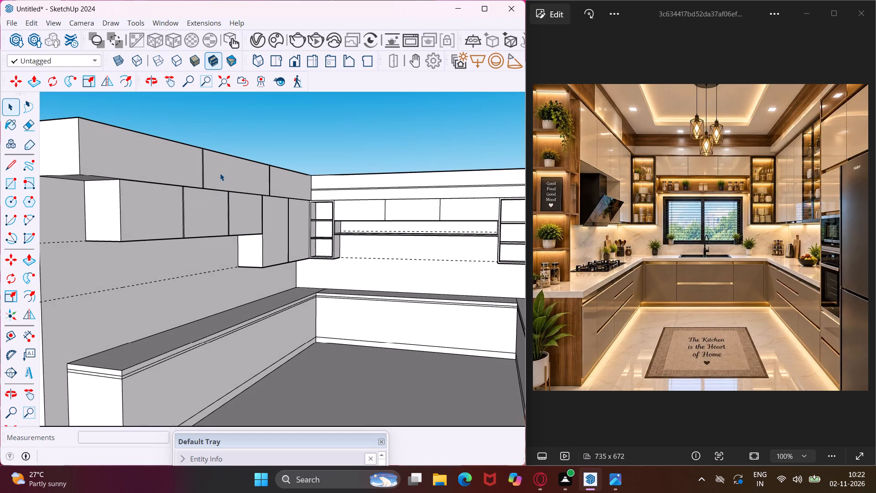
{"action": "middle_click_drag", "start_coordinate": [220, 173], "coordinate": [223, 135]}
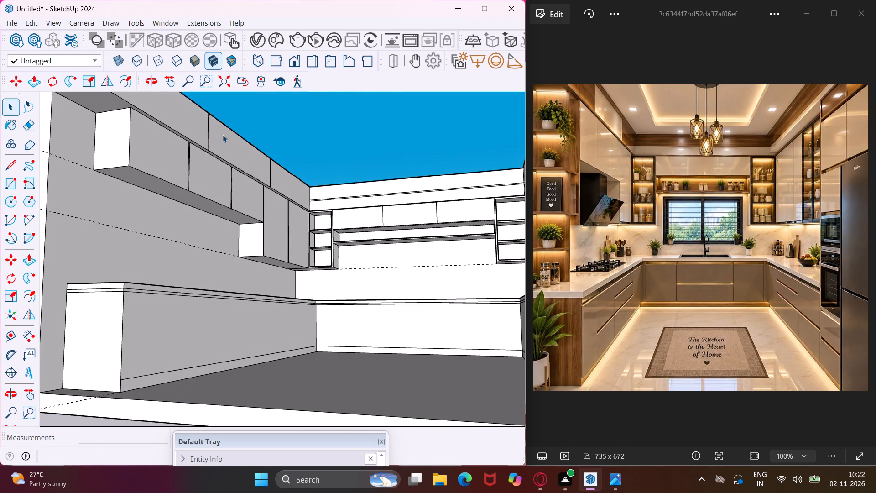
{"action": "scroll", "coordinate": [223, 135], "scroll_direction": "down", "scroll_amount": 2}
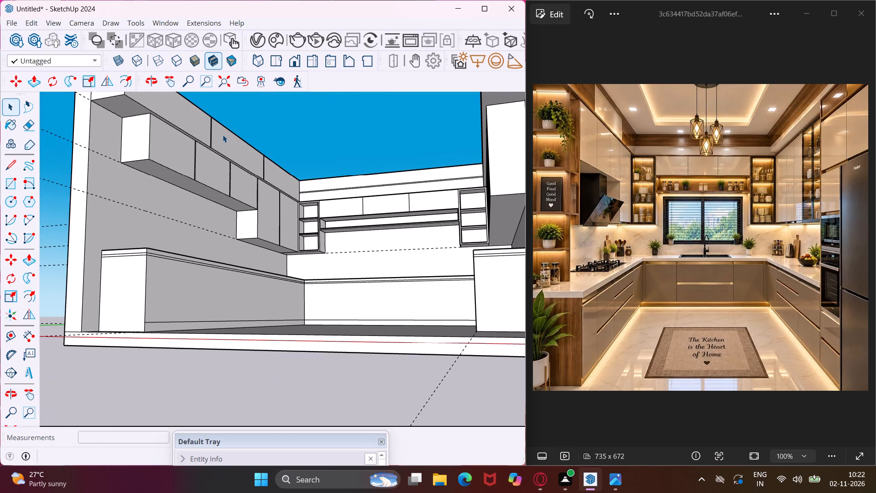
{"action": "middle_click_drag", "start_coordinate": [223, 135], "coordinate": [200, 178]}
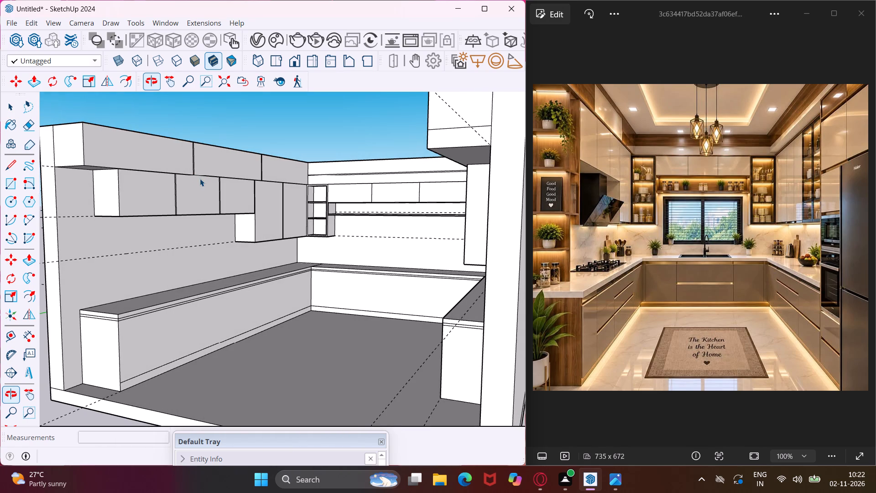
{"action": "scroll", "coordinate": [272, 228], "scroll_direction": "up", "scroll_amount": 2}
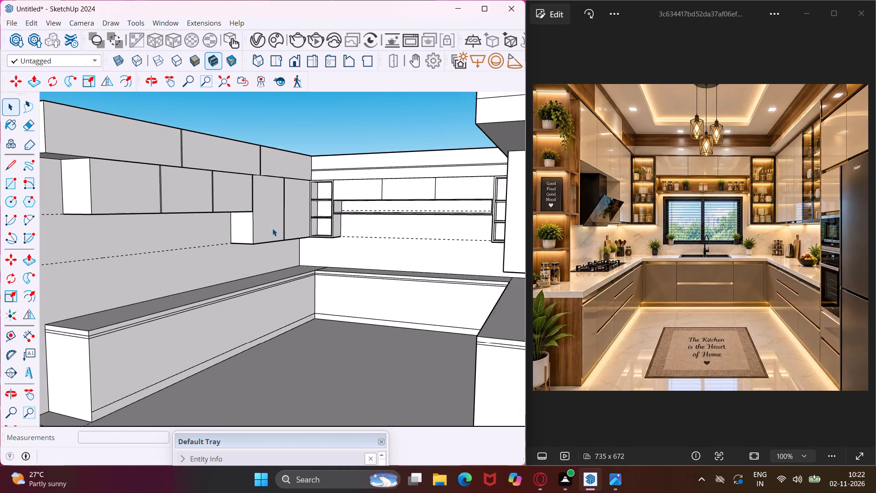
Draw a line about 7' long across the lowest side-wall cabinet's front face, just above its bottom edge, ending at the corner cabinet.
{"action": "scroll", "coordinate": [272, 228], "scroll_direction": "up", "scroll_amount": 10}
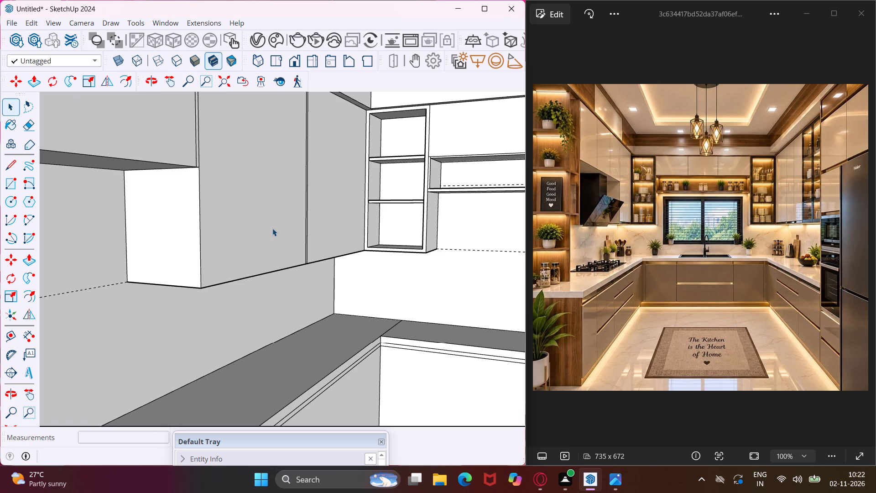
{"action": "middle_click_drag", "start_coordinate": [272, 228], "coordinate": [237, 231]}
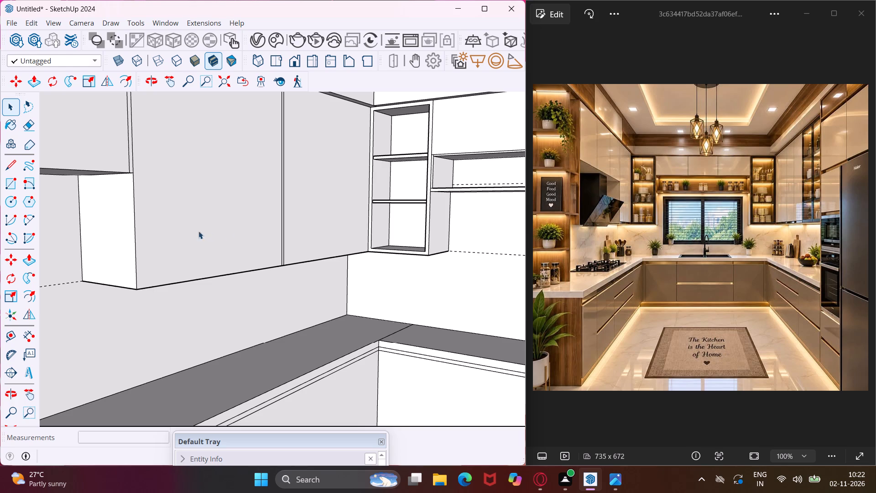
{"action": "left_click", "coordinate": [16, 169]}
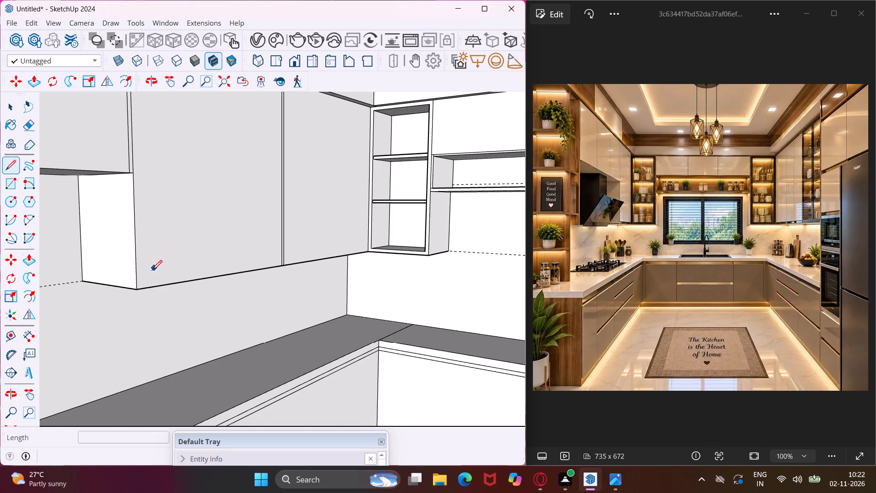
{"action": "scroll", "coordinate": [151, 270], "scroll_direction": "up", "scroll_amount": 4}
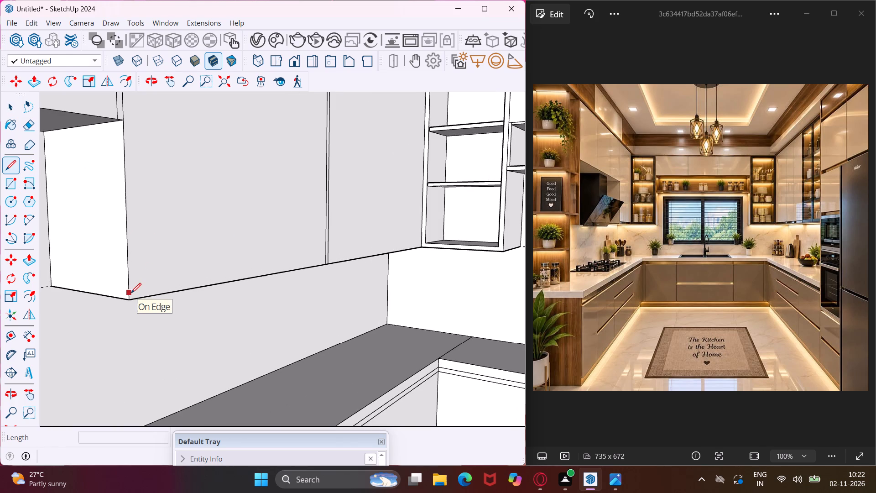
{"action": "left_click", "coordinate": [131, 293]}
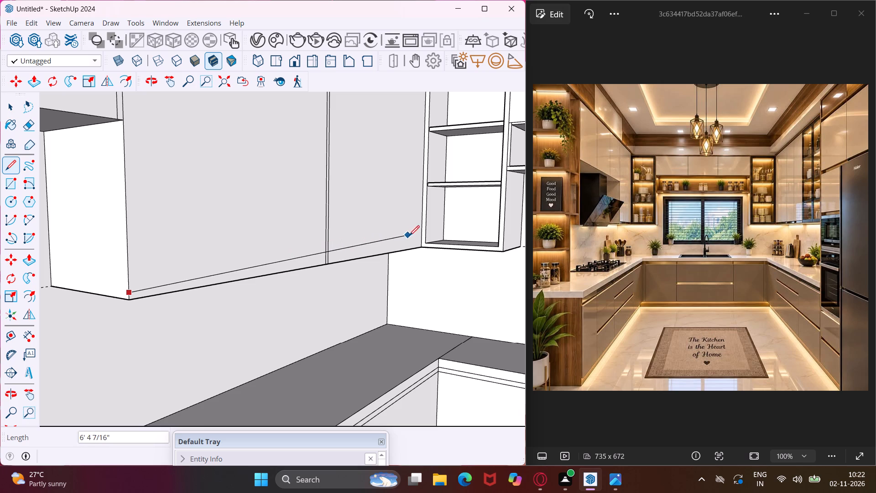
{"action": "scroll", "coordinate": [419, 243], "scroll_direction": "up", "scroll_amount": 3}
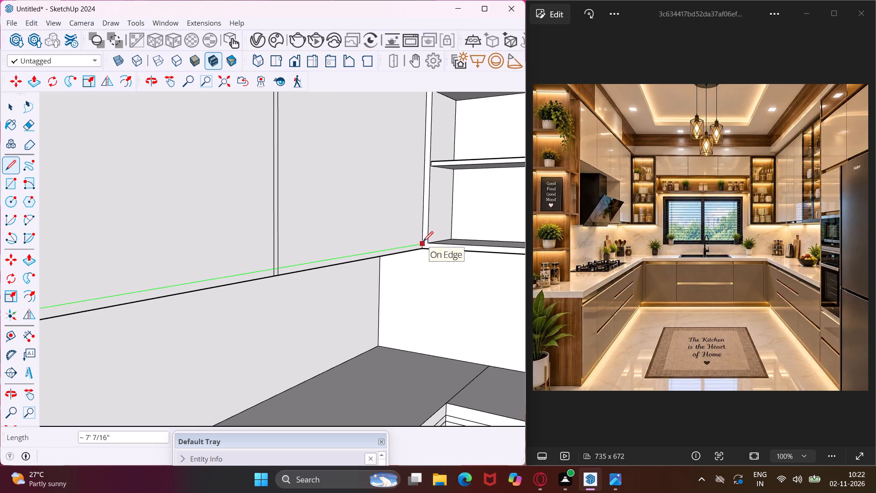
{"action": "left_click", "coordinate": [423, 241]}
{"action": "key", "text": "Escape"}
{"action": "key", "text": "space"}
Erase the two short door division segments between the new line and the bottom edge of the lowest side-wall cabinet.
{"action": "scroll", "coordinate": [245, 274], "scroll_direction": "up", "scroll_amount": 4}
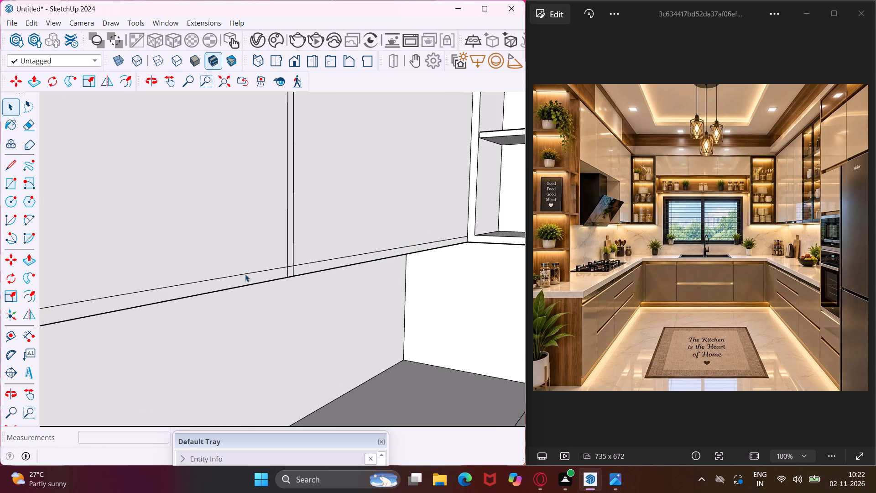
{"action": "scroll", "coordinate": [253, 277], "scroll_direction": "up", "scroll_amount": 4}
{"action": "key", "text": "e"}
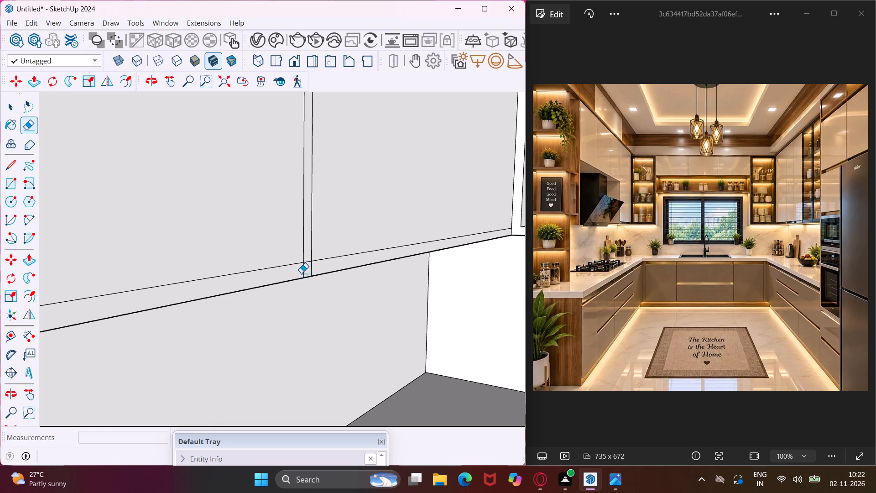
{"action": "left_click", "coordinate": [302, 272]}
{"action": "left_click", "coordinate": [312, 269]}
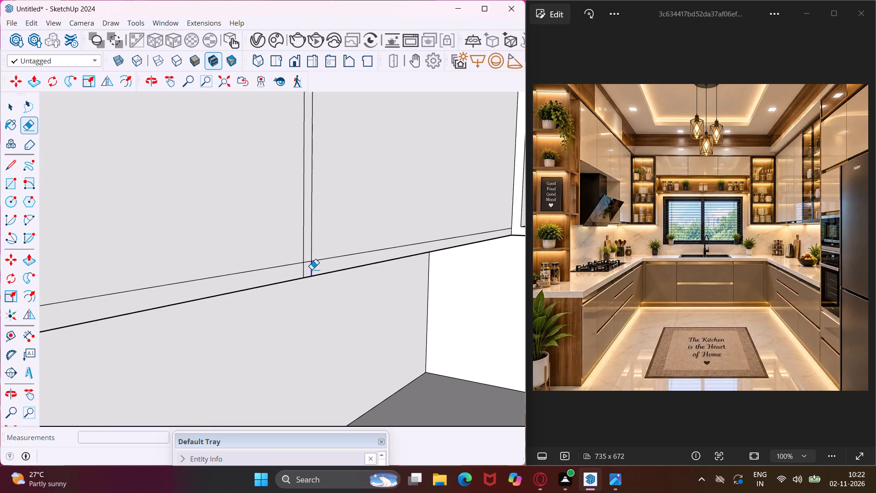
{"action": "left_click", "coordinate": [304, 270]}
{"action": "key", "text": "Escape"}
{"action": "key", "text": "space"}
{"action": "scroll", "coordinate": [310, 265], "scroll_direction": "down", "scroll_amount": 10}
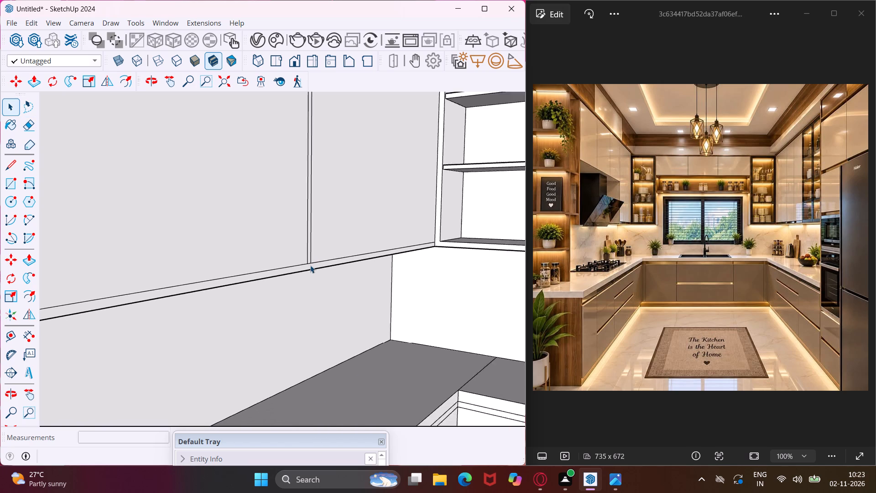
{"action": "scroll", "coordinate": [310, 265], "scroll_direction": "down", "scroll_amount": 5}
{"action": "scroll", "coordinate": [324, 230], "scroll_direction": "down", "scroll_amount": 11}
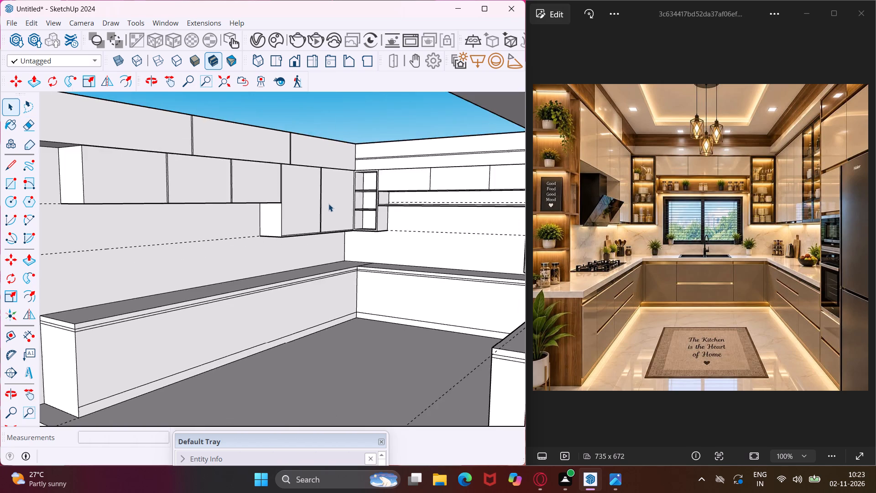
Copy the lower line beneath the countertop 1" down the front face of the long side-wall base cabinet.
{"action": "scroll", "coordinate": [328, 204], "scroll_direction": "down", "scroll_amount": 3}
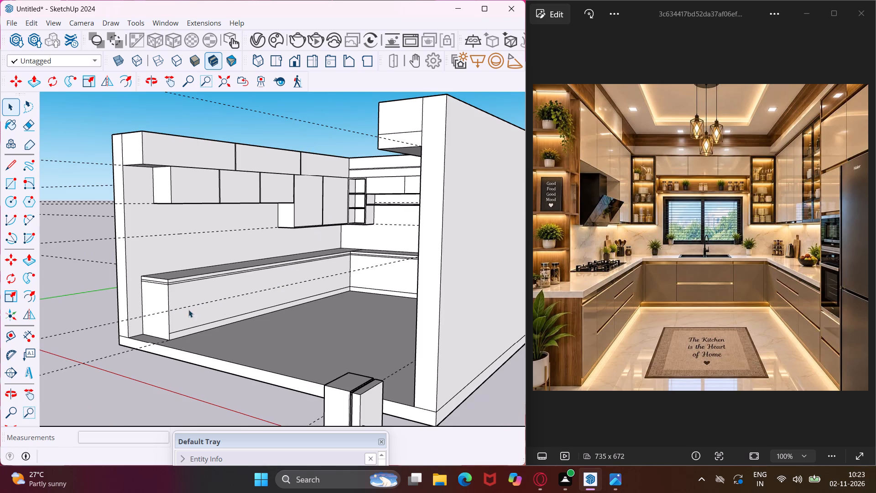
{"action": "scroll", "coordinate": [165, 312], "scroll_direction": "up", "scroll_amount": 10}
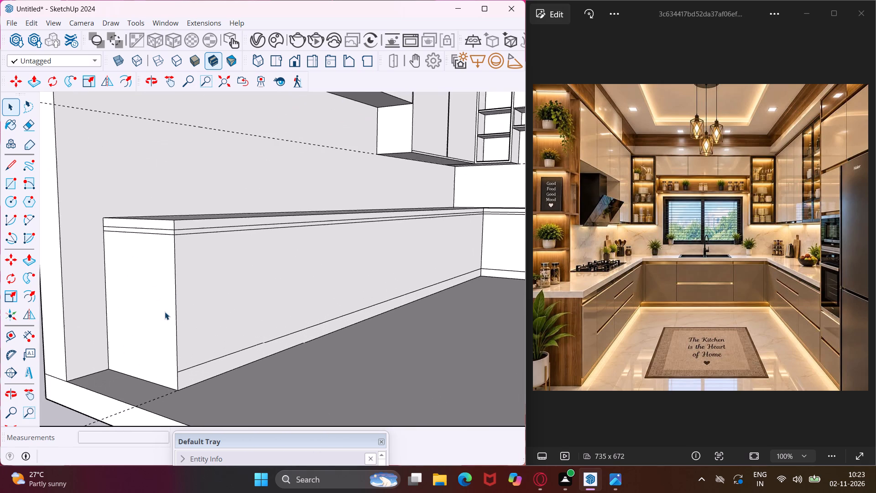
{"action": "scroll", "coordinate": [165, 312], "scroll_direction": "up", "scroll_amount": 1}
{"action": "middle_click_drag", "start_coordinate": [165, 312], "coordinate": [144, 273]}
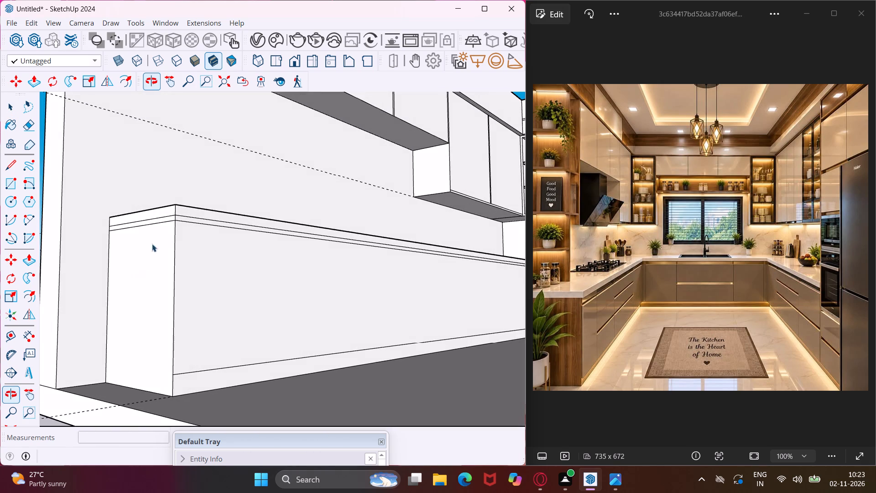
{"action": "scroll", "coordinate": [177, 206], "scroll_direction": "up", "scroll_amount": 4}
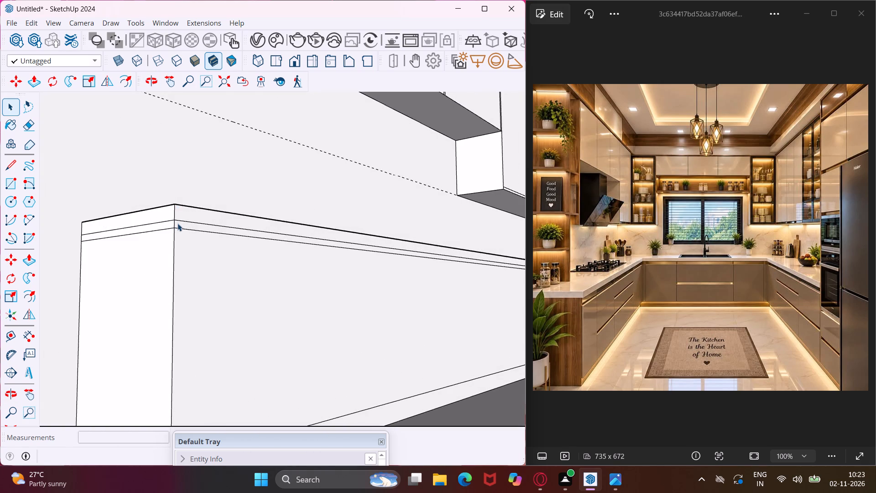
{"action": "scroll", "coordinate": [177, 229], "scroll_direction": "up", "scroll_amount": 1}
{"action": "left_click", "coordinate": [177, 229]}
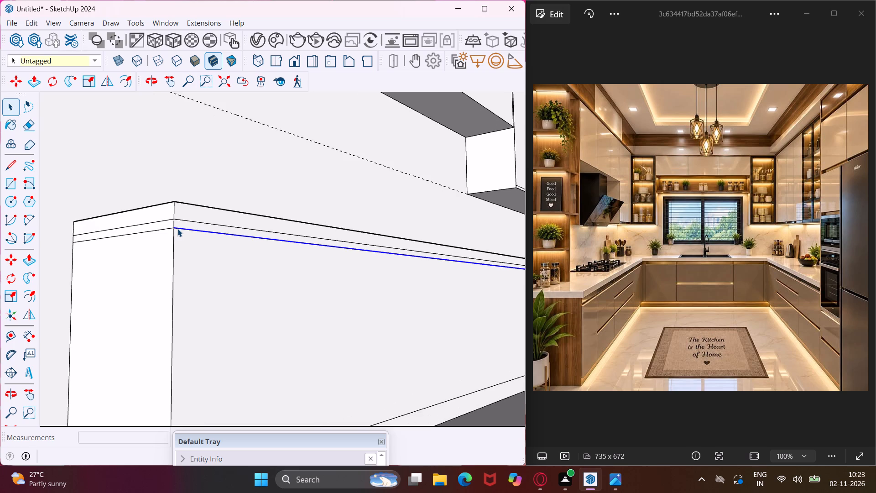
{"action": "key", "text": "m"}
{"action": "left_click", "coordinate": [174, 228]}
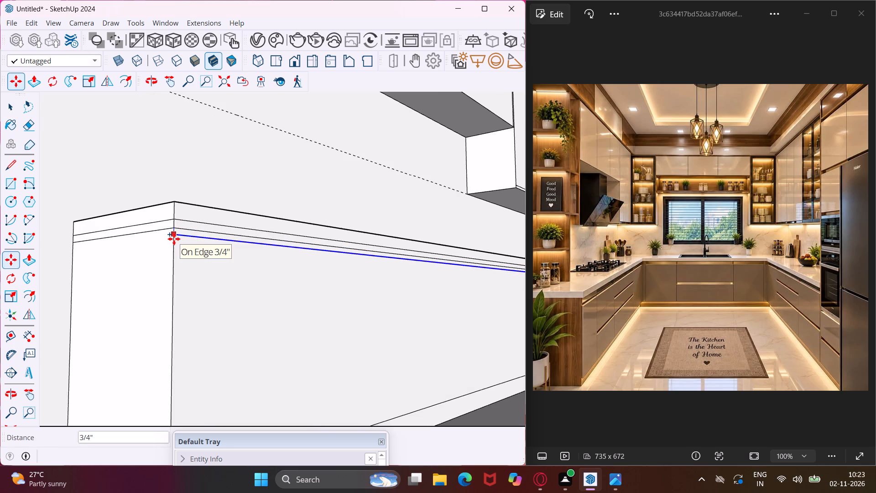
{"action": "key", "text": "1"}
{"action": "key", "text": "shift+quotedbl"}
{"action": "key", "text": "Return"}
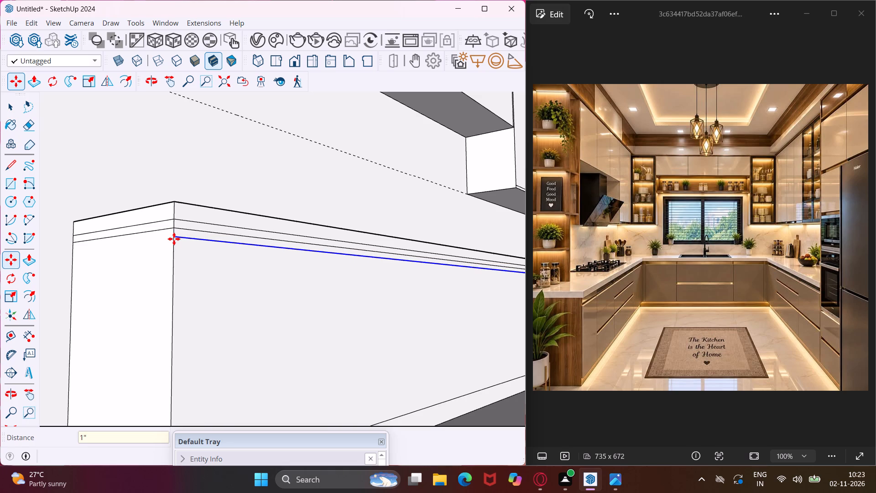
{"action": "scroll", "coordinate": [174, 239], "scroll_direction": "down", "scroll_amount": 2}
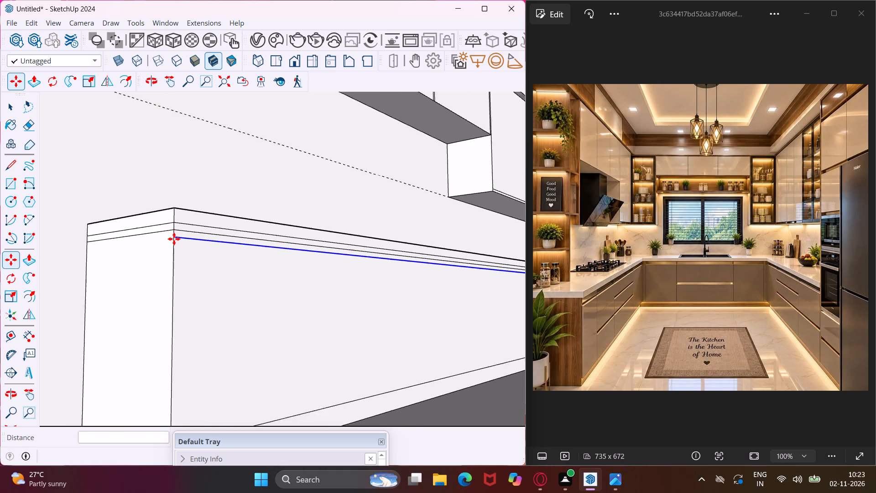
{"action": "scroll", "coordinate": [174, 239], "scroll_direction": "down", "scroll_amount": 8}
{"action": "middle_click_drag", "start_coordinate": [174, 239], "coordinate": [212, 255]}
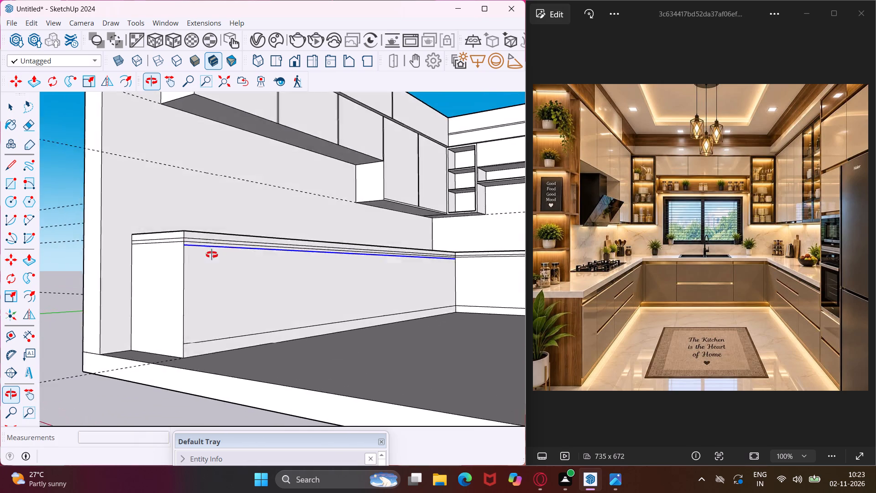
{"action": "middle_click_drag", "start_coordinate": [212, 255], "coordinate": [237, 260]}
{"action": "key", "text": "Escape"}
{"action": "key", "text": "space"}
Copy the lower line beneath the back-wall countertop 1" down, aligning it with the new line on the adjoining side-wall base cabinet.
{"action": "scroll", "coordinate": [447, 250], "scroll_direction": "up", "scroll_amount": 5}
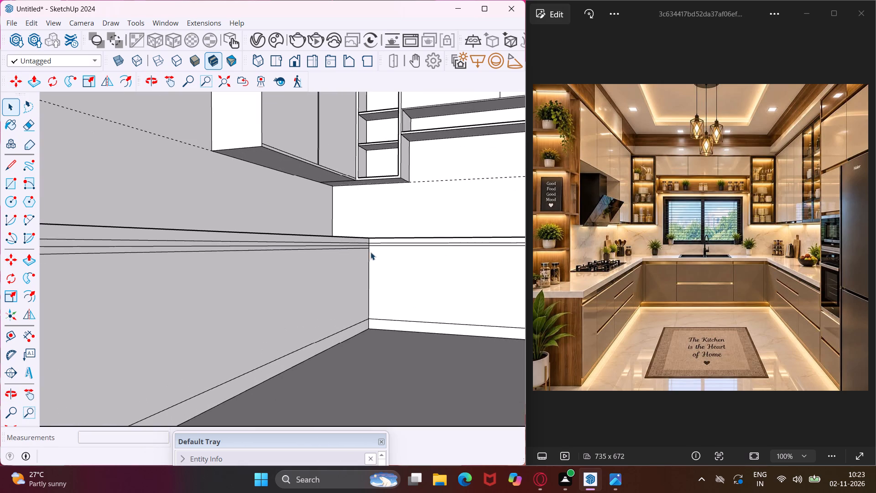
{"action": "scroll", "coordinate": [370, 252], "scroll_direction": "up", "scroll_amount": 15}
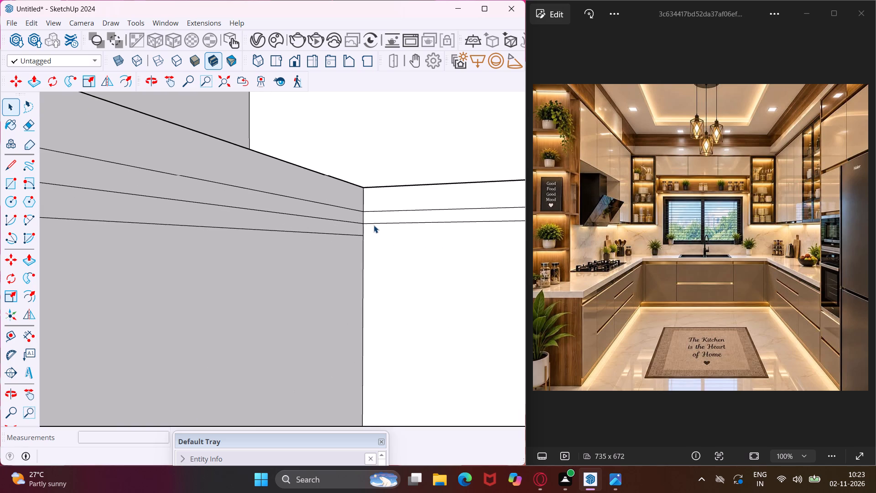
{"action": "left_click", "coordinate": [374, 225]}
{"action": "key", "text": "m"}
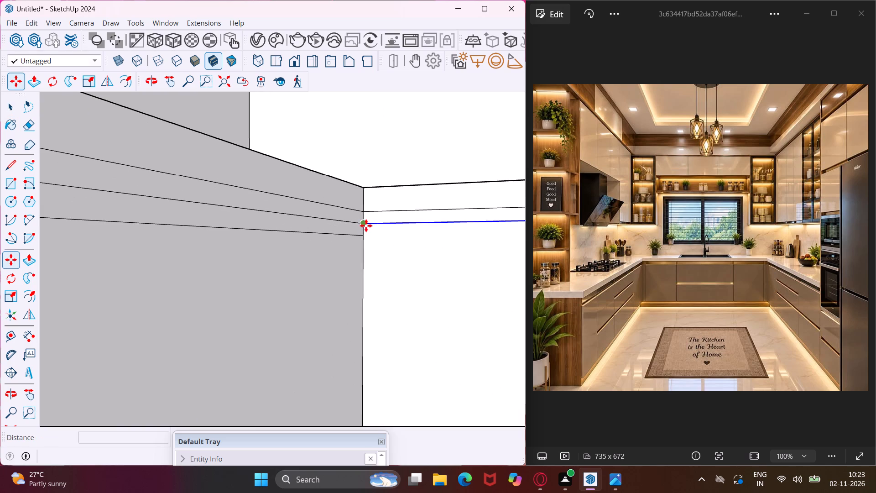
{"action": "left_click", "coordinate": [365, 224]}
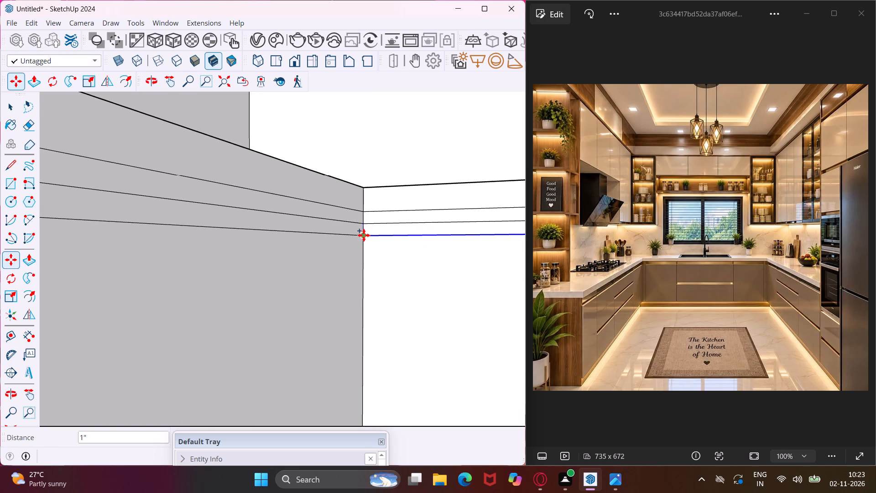
{"action": "left_click", "coordinate": [364, 235]}
{"action": "scroll", "coordinate": [334, 203], "scroll_direction": "down", "scroll_amount": 14}
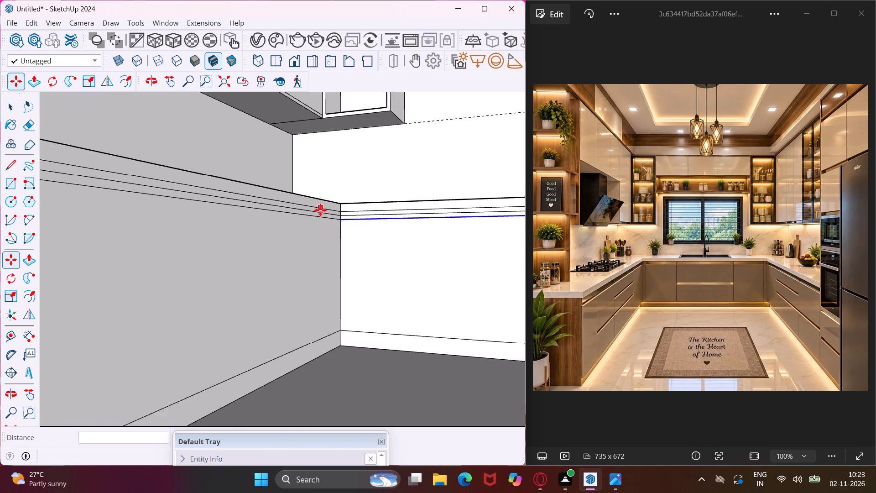
{"action": "scroll", "coordinate": [320, 210], "scroll_direction": "down", "scroll_amount": 10}
{"action": "middle_click_drag", "start_coordinate": [323, 203], "coordinate": [410, 234]}
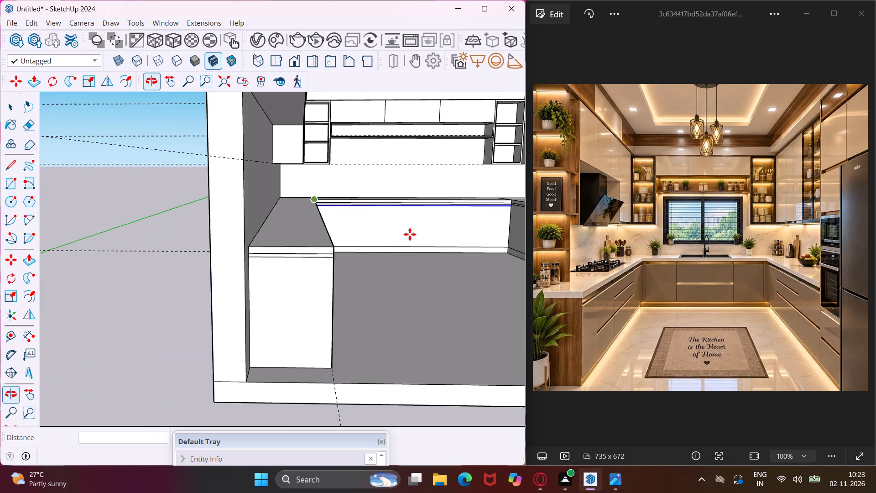
{"action": "scroll", "coordinate": [483, 211], "scroll_direction": "up", "scroll_amount": 3}
{"action": "key", "text": "Escape"}
{"action": "key", "text": "space"}
Copy the lower line beneath the opposite side counter 1" down its front face, meeting the back counter's new line at the corner.
{"action": "scroll", "coordinate": [297, 225], "scroll_direction": "down", "scroll_amount": 4}
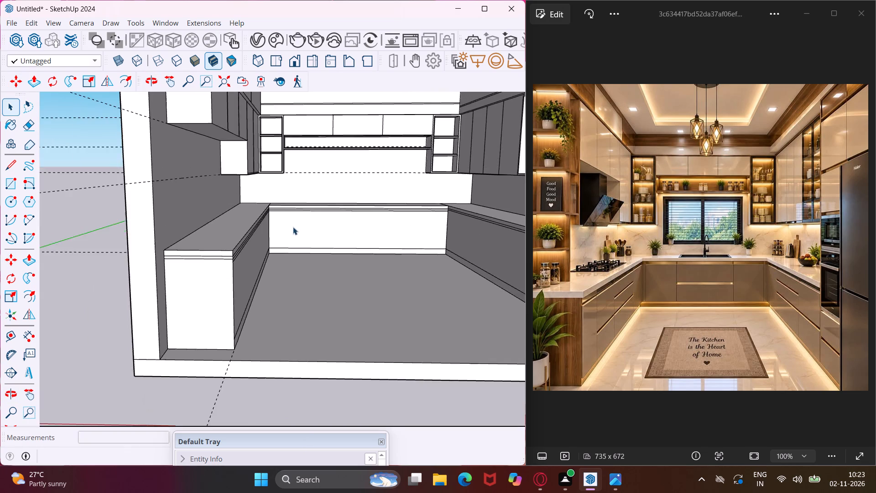
{"action": "scroll", "coordinate": [287, 227], "scroll_direction": "down", "scroll_amount": 3}
{"action": "scroll", "coordinate": [444, 234], "scroll_direction": "up", "scroll_amount": 7}
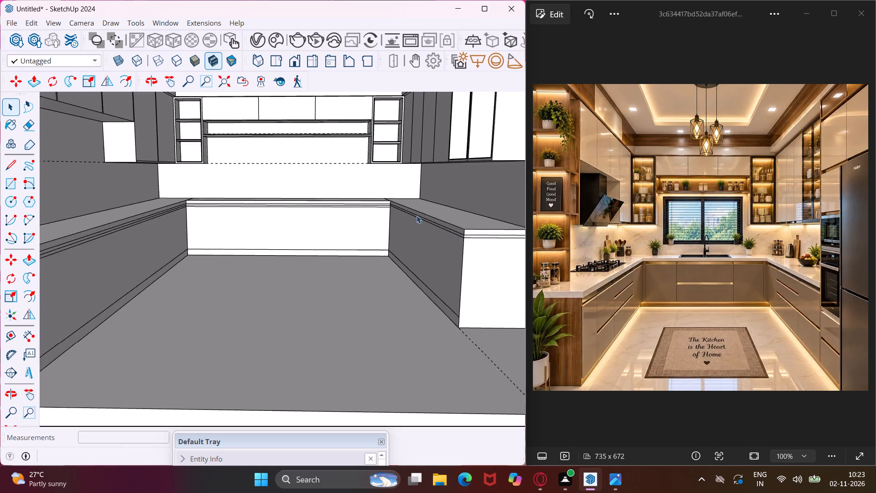
{"action": "scroll", "coordinate": [417, 215], "scroll_direction": "up", "scroll_amount": 17}
{"action": "scroll", "coordinate": [370, 191], "scroll_direction": "up", "scroll_amount": 5}
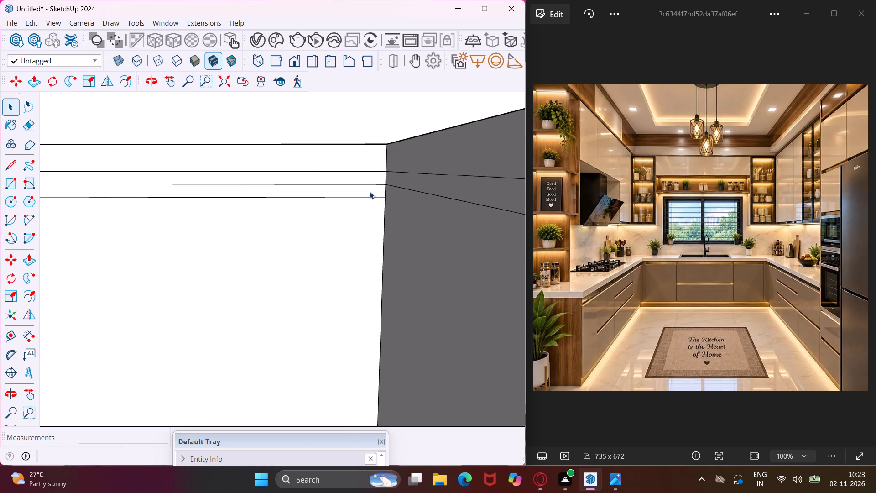
{"action": "scroll", "coordinate": [370, 191], "scroll_direction": "up", "scroll_amount": 5}
{"action": "left_click", "coordinate": [404, 183]}
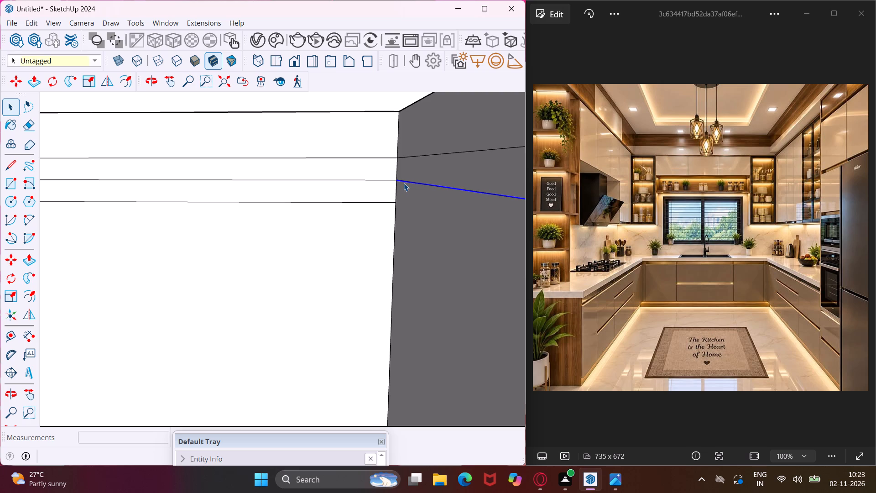
{"action": "key", "text": "m"}
{"action": "scroll", "coordinate": [388, 184], "scroll_direction": "up", "scroll_amount": 2}
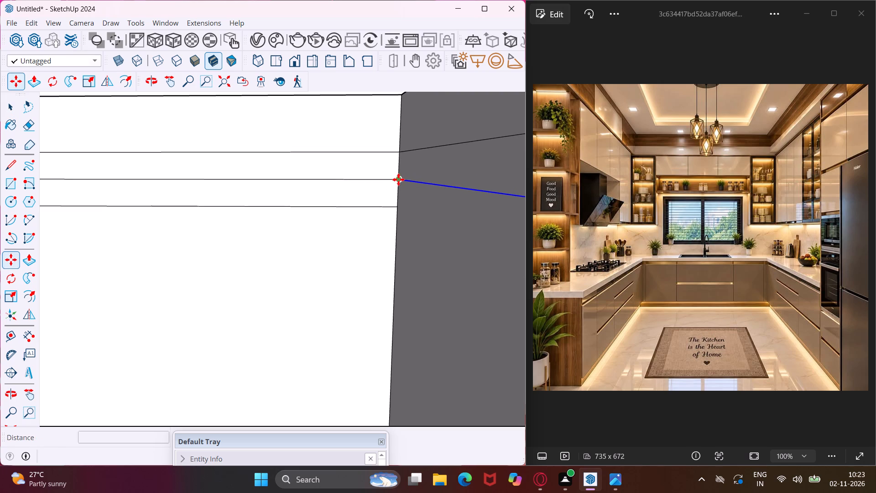
{"action": "left_click", "coordinate": [398, 179]}
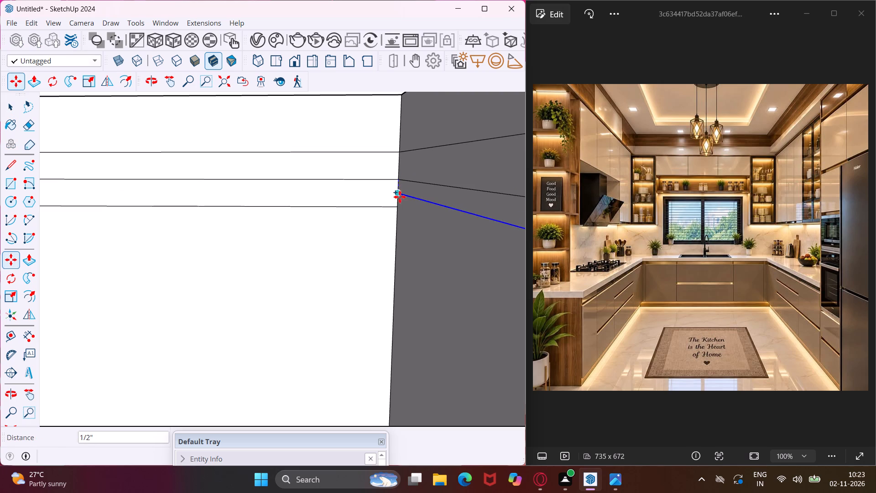
{"action": "left_click", "coordinate": [399, 205]}
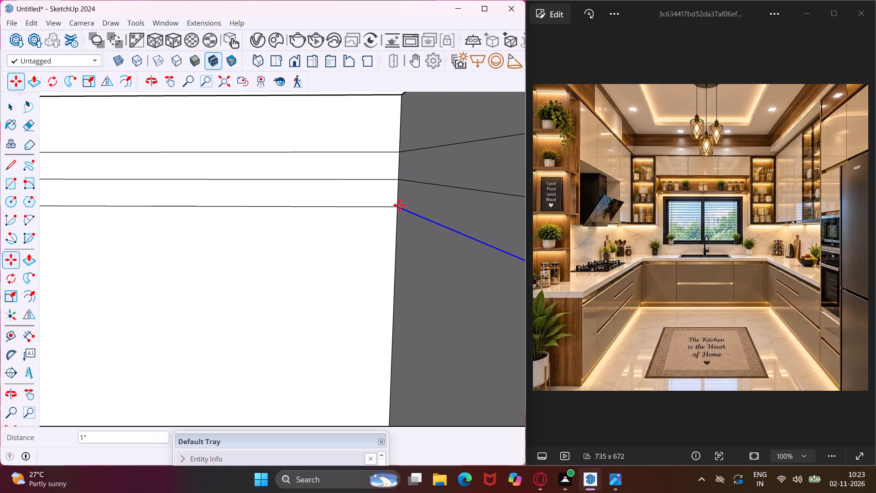
{"action": "key", "text": "Escape"}
{"action": "key", "text": "space"}
{"action": "scroll", "coordinate": [399, 205], "scroll_direction": "down", "scroll_amount": 15}
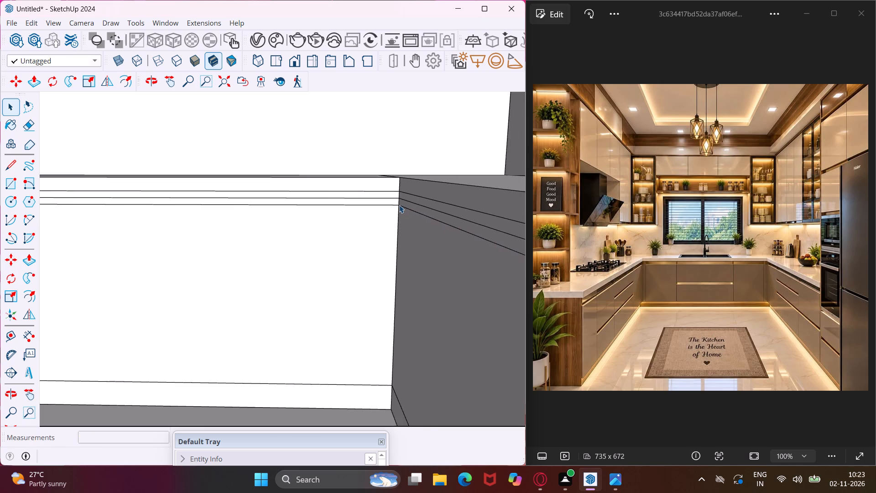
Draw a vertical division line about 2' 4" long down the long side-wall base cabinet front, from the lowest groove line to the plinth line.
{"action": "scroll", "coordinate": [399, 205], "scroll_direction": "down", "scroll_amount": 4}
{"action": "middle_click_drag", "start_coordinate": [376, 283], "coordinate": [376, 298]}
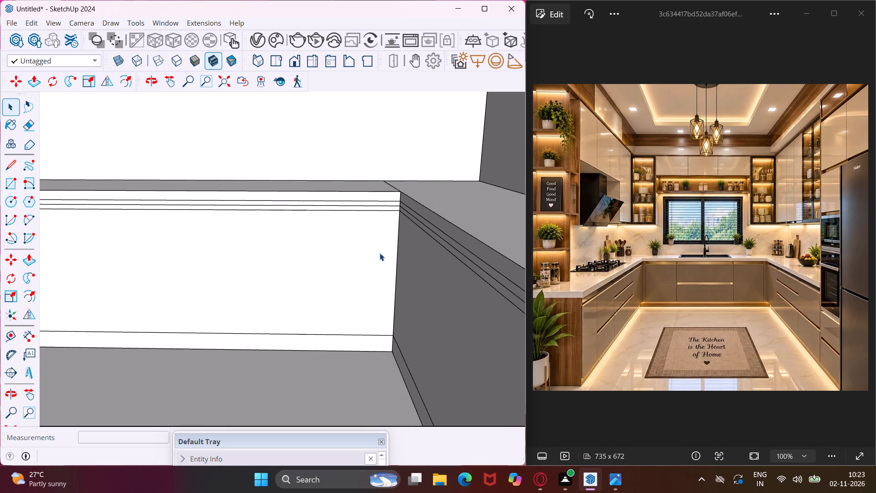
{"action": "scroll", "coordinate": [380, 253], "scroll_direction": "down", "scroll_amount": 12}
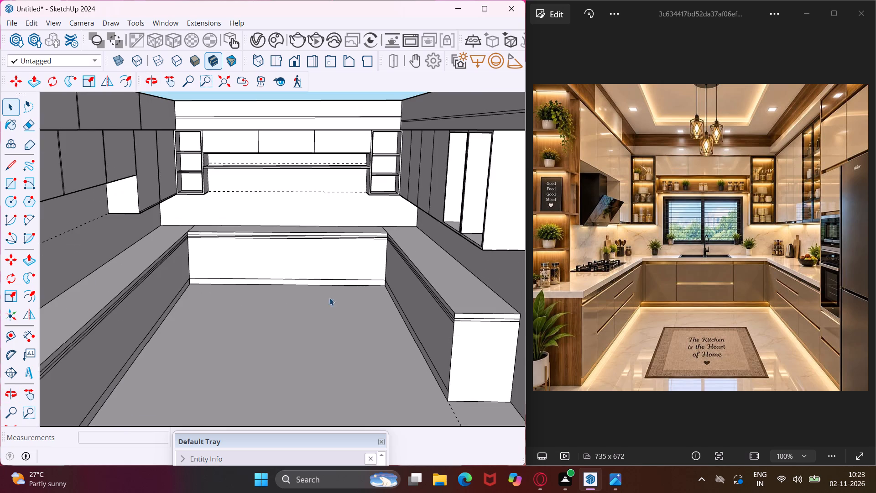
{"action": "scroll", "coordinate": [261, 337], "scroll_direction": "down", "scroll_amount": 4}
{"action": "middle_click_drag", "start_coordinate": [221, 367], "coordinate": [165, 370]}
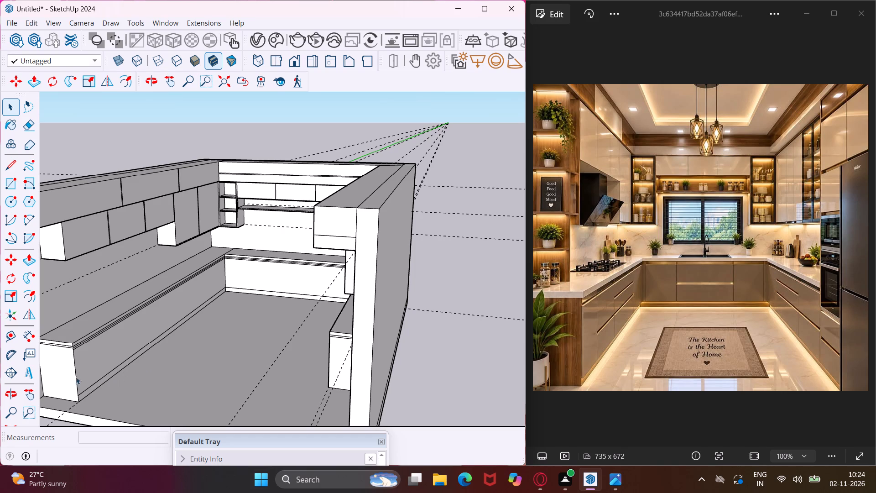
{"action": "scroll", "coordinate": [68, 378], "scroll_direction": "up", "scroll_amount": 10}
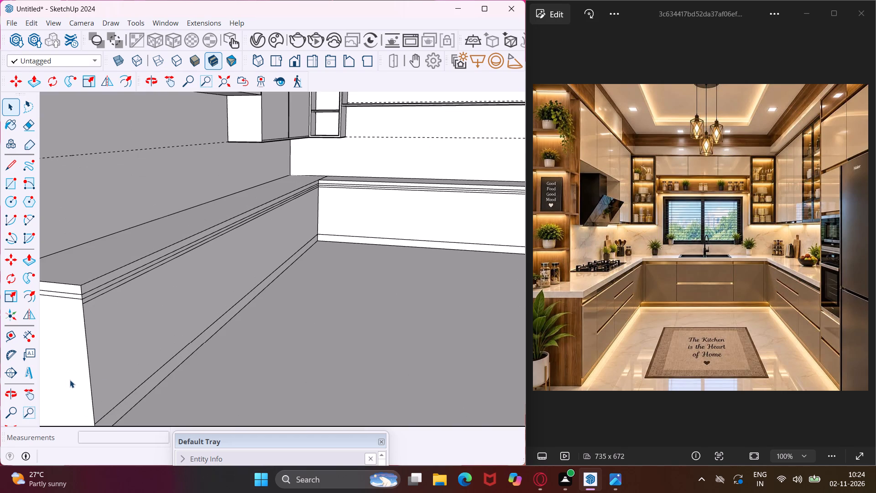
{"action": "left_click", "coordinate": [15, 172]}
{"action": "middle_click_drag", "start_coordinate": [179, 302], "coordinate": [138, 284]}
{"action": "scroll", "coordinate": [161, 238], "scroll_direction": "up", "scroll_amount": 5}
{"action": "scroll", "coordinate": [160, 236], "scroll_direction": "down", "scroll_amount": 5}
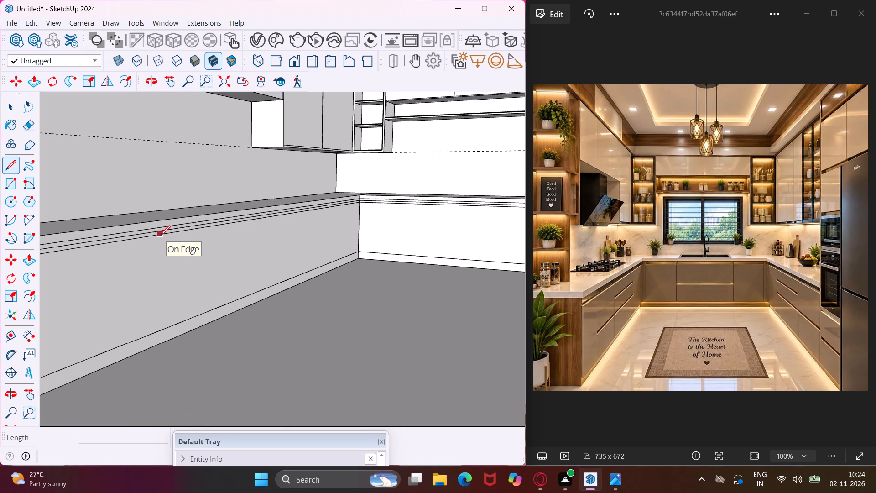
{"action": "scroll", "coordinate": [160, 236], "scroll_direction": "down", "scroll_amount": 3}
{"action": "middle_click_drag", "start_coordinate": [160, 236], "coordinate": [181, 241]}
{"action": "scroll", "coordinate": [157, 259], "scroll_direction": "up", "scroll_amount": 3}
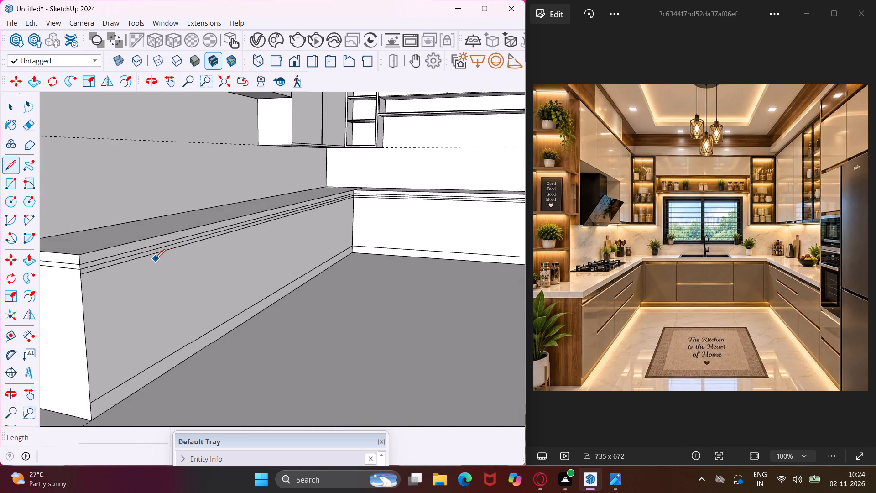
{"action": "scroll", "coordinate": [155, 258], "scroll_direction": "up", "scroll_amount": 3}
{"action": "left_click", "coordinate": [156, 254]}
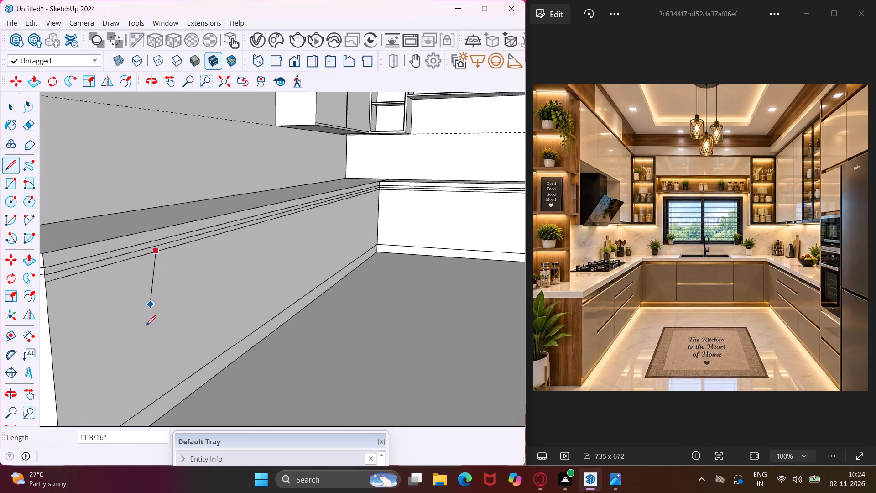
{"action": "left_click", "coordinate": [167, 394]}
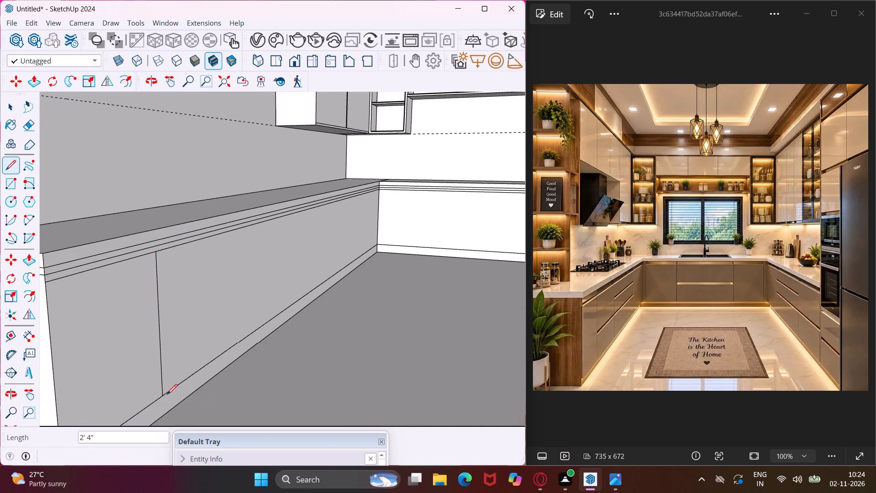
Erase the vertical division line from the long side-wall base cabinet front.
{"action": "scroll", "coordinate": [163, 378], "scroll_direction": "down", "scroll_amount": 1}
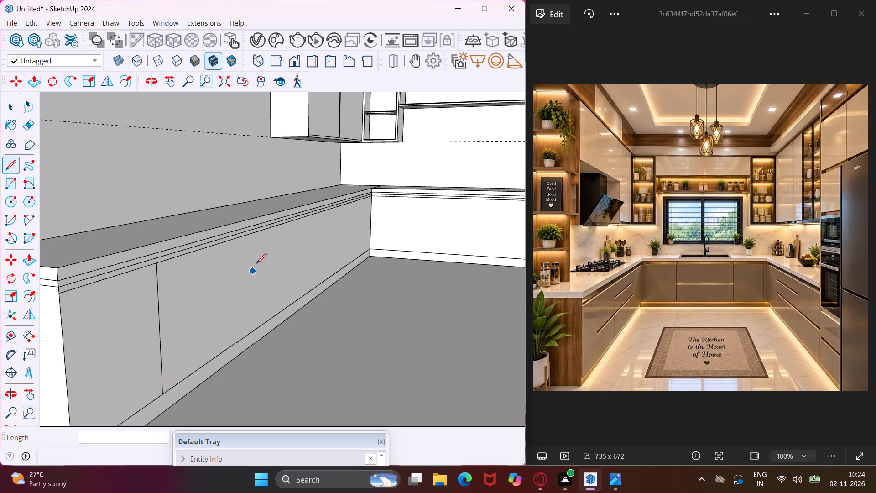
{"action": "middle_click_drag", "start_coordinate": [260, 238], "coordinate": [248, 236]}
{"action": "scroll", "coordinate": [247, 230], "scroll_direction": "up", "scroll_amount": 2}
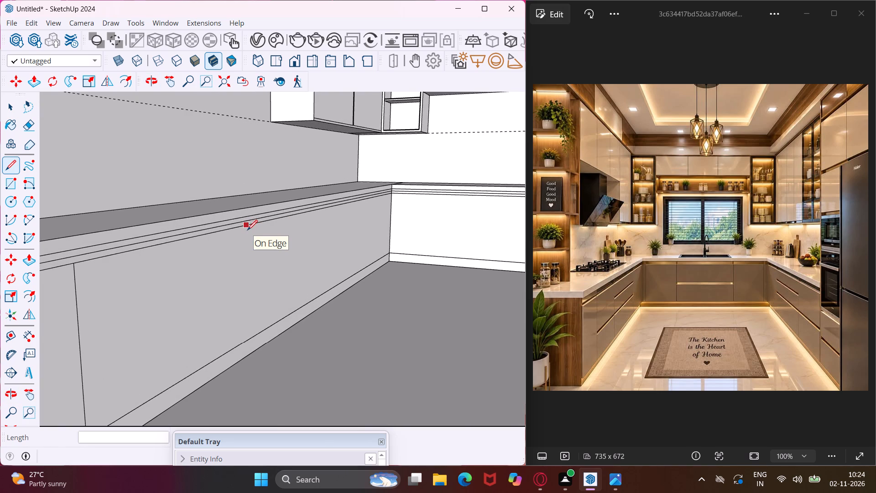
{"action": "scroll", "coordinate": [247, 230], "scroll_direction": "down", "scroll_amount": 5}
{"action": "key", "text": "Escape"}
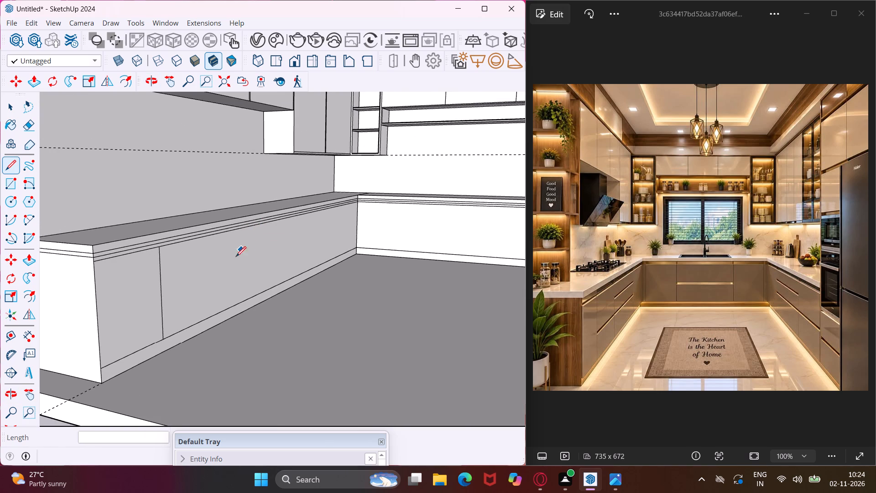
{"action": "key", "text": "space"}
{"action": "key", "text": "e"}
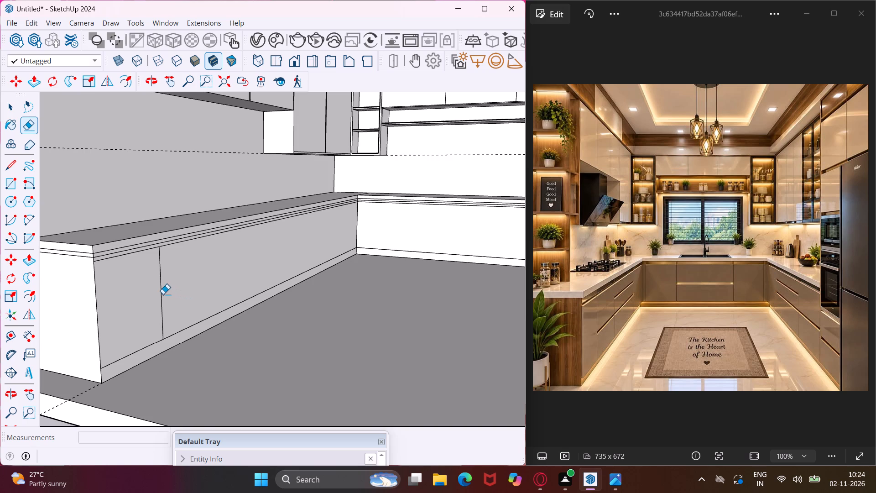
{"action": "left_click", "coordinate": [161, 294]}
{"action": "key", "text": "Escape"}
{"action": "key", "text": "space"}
Copy the base cabinet front's outer vertical edge to the back corner and divide the span into 5 equal door panels.
{"action": "left_click", "coordinate": [99, 358]}
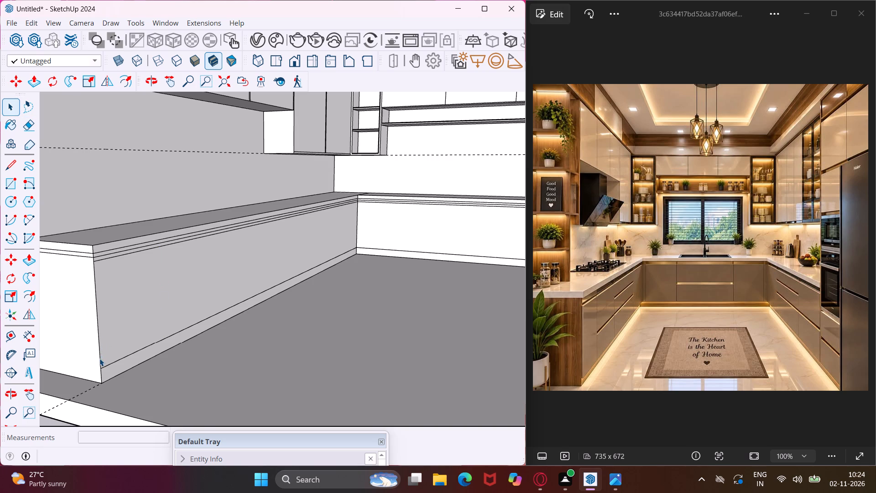
{"action": "key", "text": "m"}
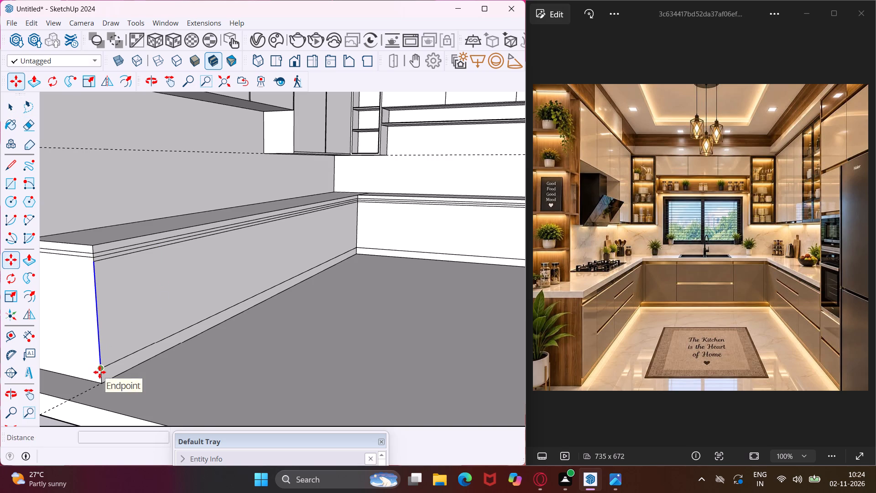
{"action": "left_click", "coordinate": [99, 368]}
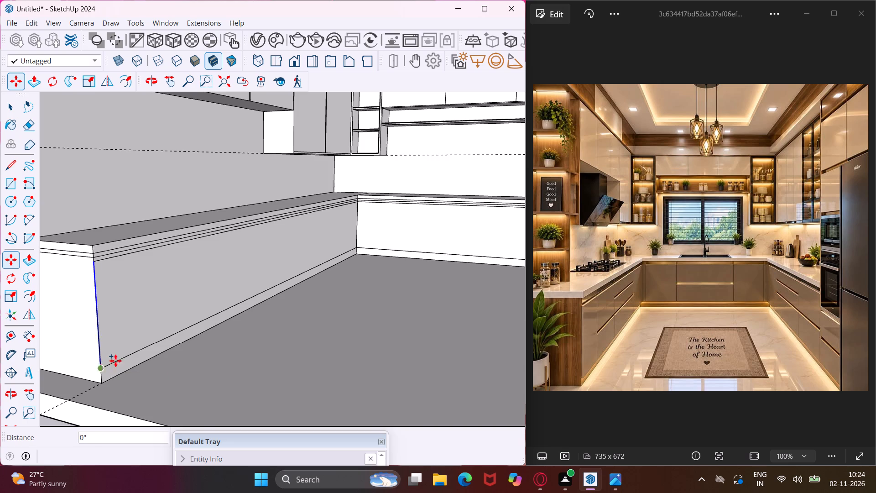
{"action": "left_click", "coordinate": [357, 249]}
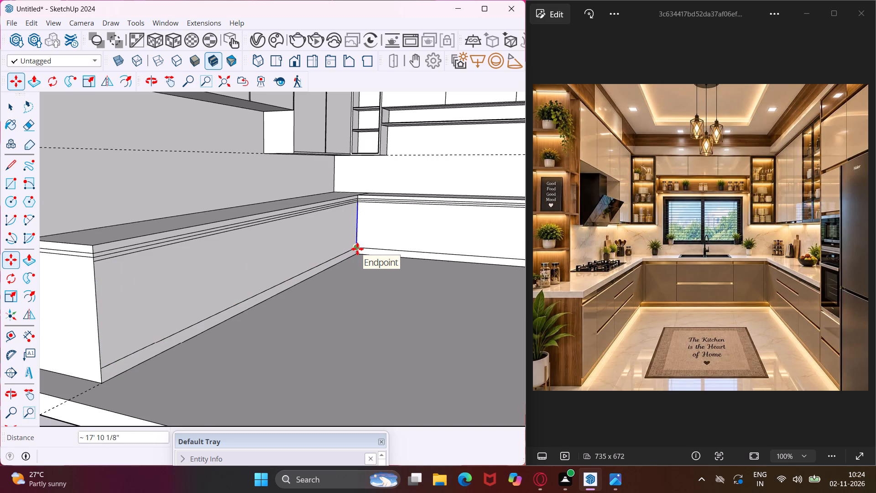
{"action": "key", "text": "slash"}
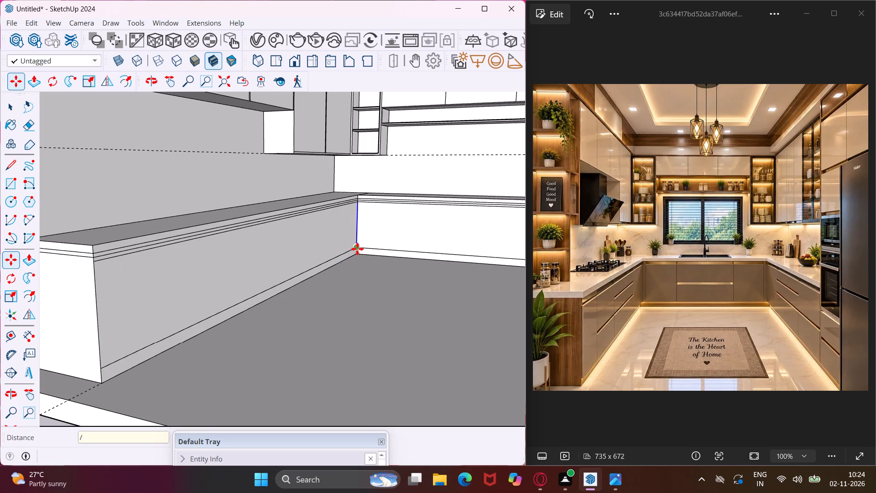
{"action": "key", "text": "5"}
{"action": "key", "text": "Return"}
{"action": "key", "text": "Escape"}
{"action": "key", "text": "space"}
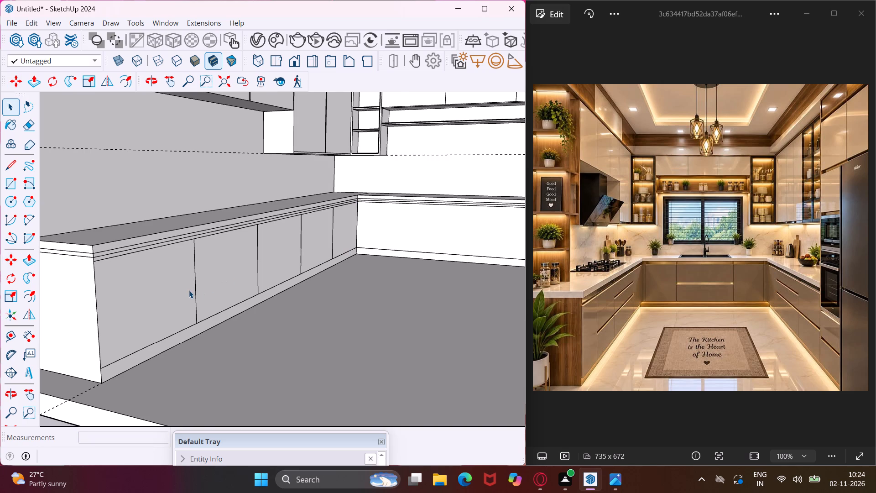
Copy the division line nearest the open end of the side-wall base cabinet .4" towards the back wall as a door gap.
{"action": "scroll", "coordinate": [189, 290], "scroll_direction": "up", "scroll_amount": 2}
{"action": "scroll", "coordinate": [189, 290], "scroll_direction": "down", "scroll_amount": 2}
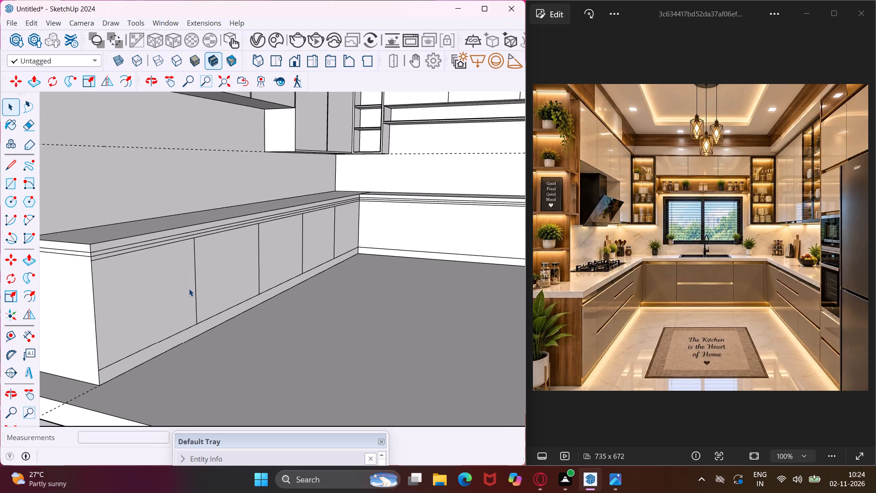
{"action": "left_click", "coordinate": [198, 321]}
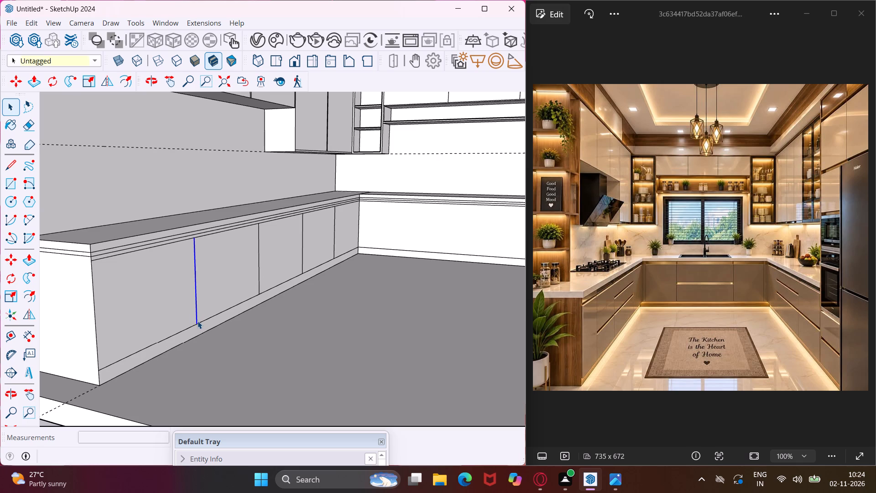
{"action": "key", "text": "m"}
{"action": "scroll", "coordinate": [198, 321], "scroll_direction": "up", "scroll_amount": 5}
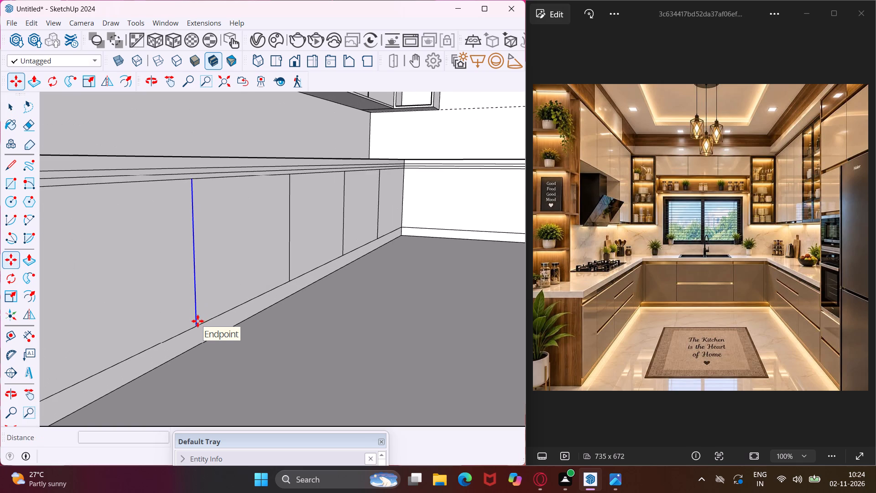
{"action": "left_click", "coordinate": [195, 323]}
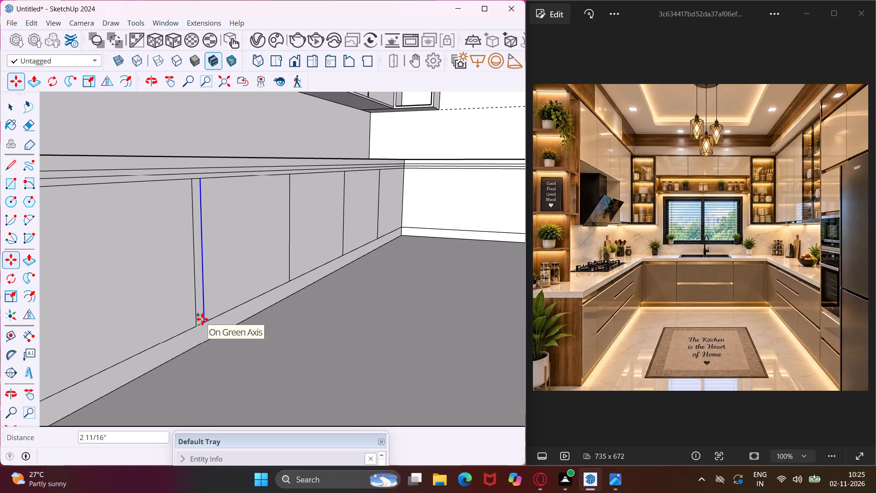
{"action": "type", "text": ".4\""}
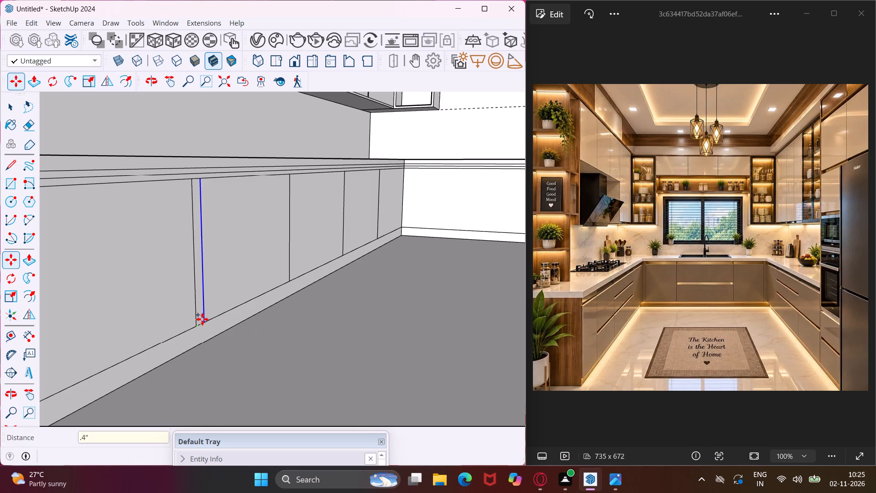
{"action": "key", "text": "Return"}
{"action": "key", "text": "Escape"}
{"action": "key", "text": "space"}
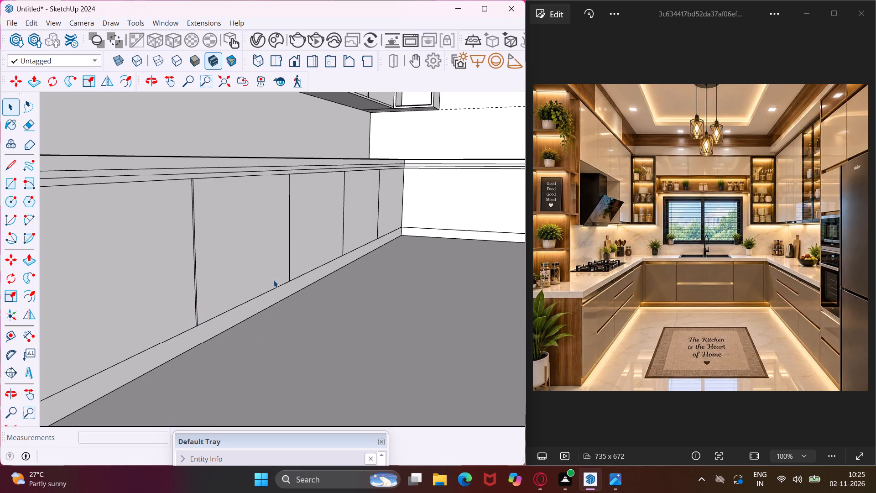
Copy the remaining three door division lines on the side-wall base cabinet .4" towards the back wall together.
{"action": "middle_click_drag", "start_coordinate": [295, 259], "coordinate": [260, 267]}
{"action": "scroll", "coordinate": [264, 245], "scroll_direction": "up", "scroll_amount": 3}
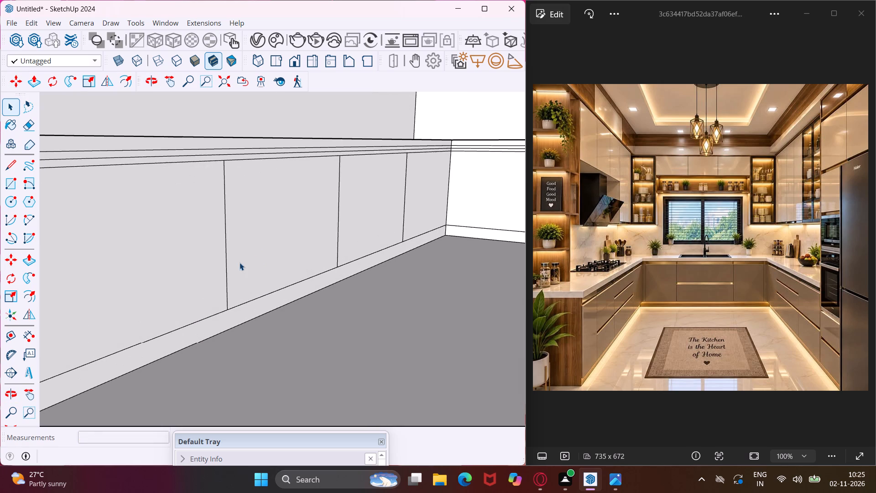
{"action": "left_click", "coordinate": [227, 285]}
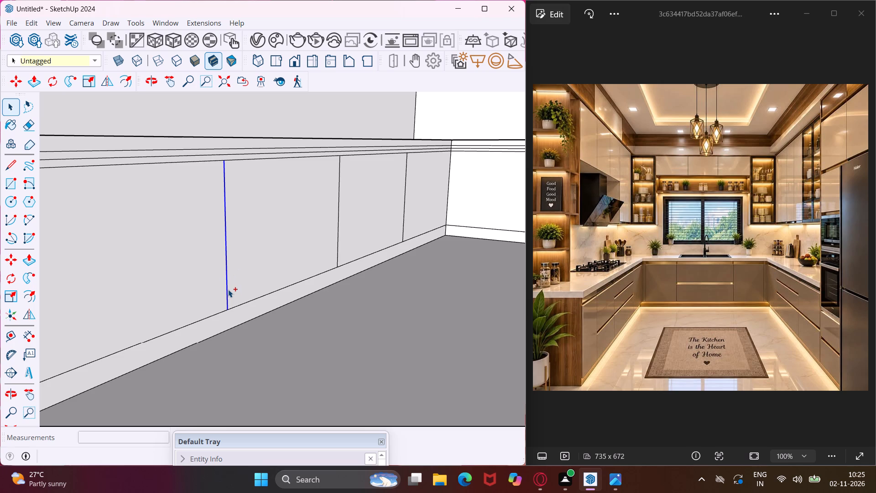
{"action": "left_click", "coordinate": [337, 247], "text": "ctrl"}
{"action": "left_click", "coordinate": [403, 229], "text": "ctrl"}
{"action": "key", "text": "m"}
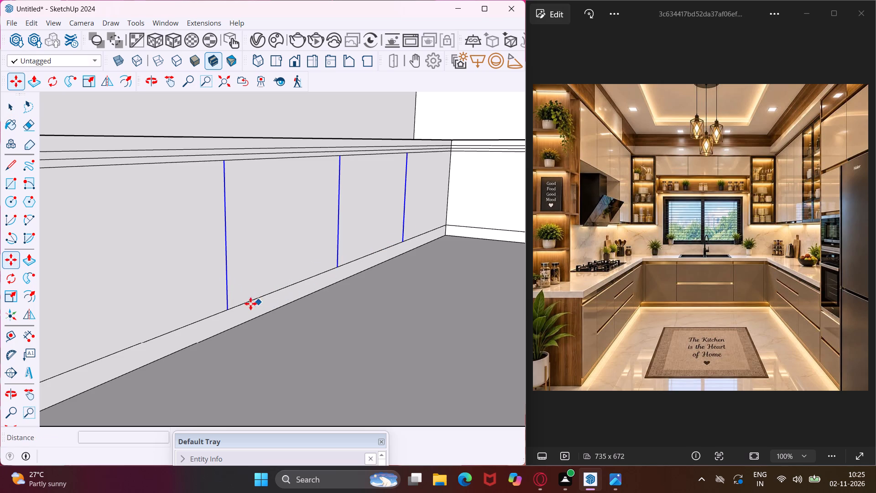
{"action": "scroll", "coordinate": [247, 302], "scroll_direction": "up", "scroll_amount": 4}
{"action": "left_click", "coordinate": [218, 315]}
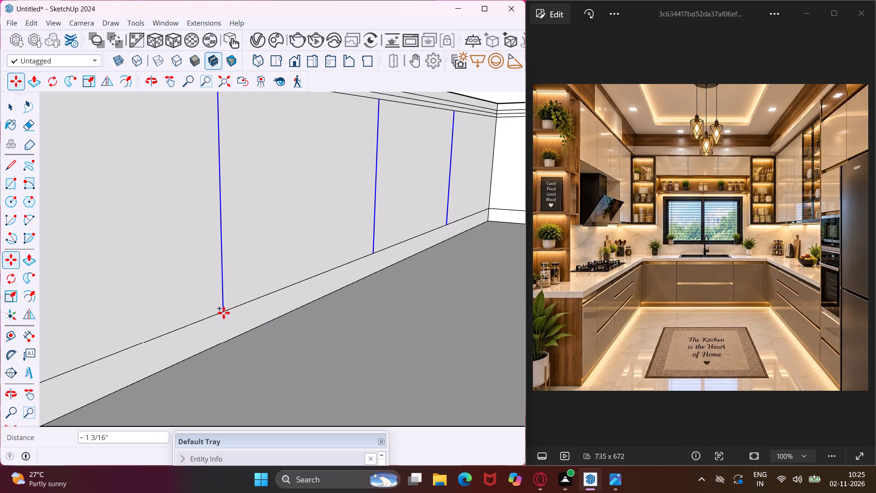
{"action": "type", "text": ".4\""}
{"action": "key", "text": "Return"}
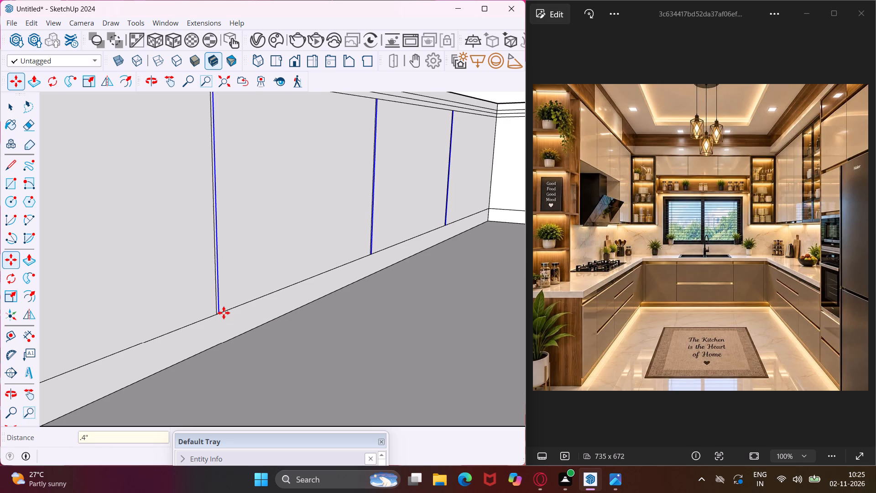
{"action": "scroll", "coordinate": [218, 323], "scroll_direction": "down", "scroll_amount": 16}
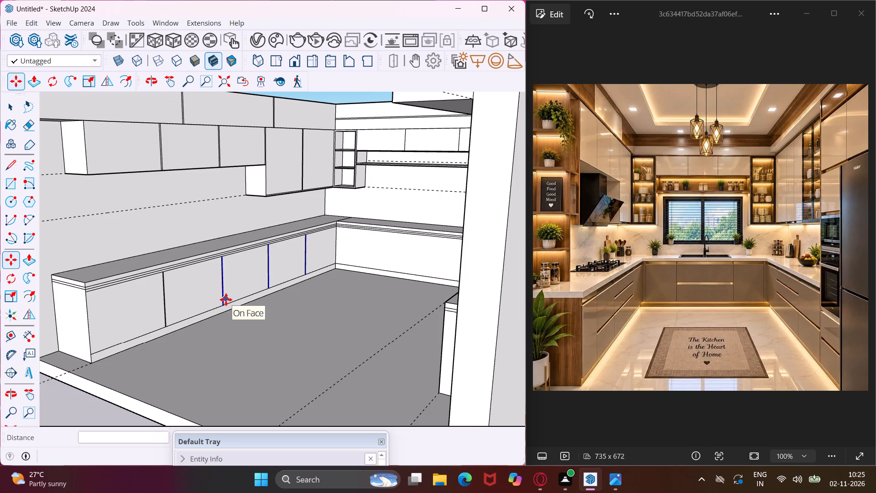
{"action": "middle_click_drag", "start_coordinate": [226, 299], "coordinate": [268, 298]}
{"action": "key", "text": "Escape"}
{"action": "key", "text": "space"}
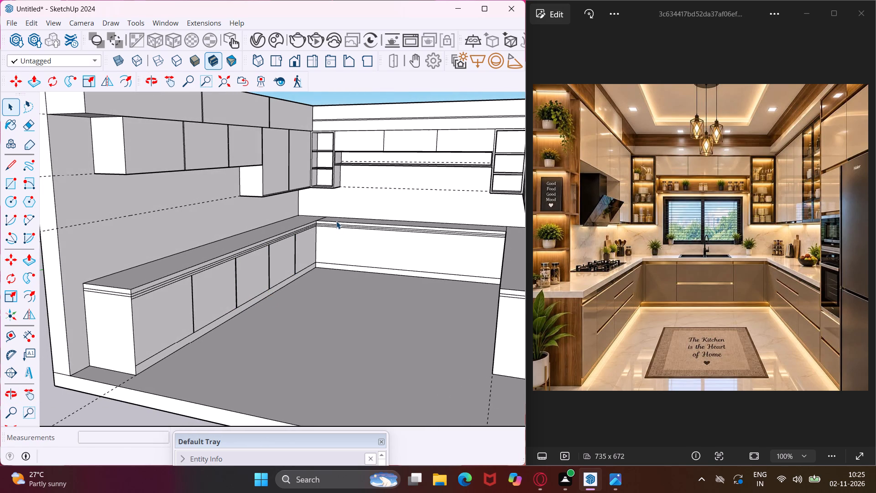
{"action": "scroll", "coordinate": [169, 267], "scroll_direction": "up", "scroll_amount": 4}
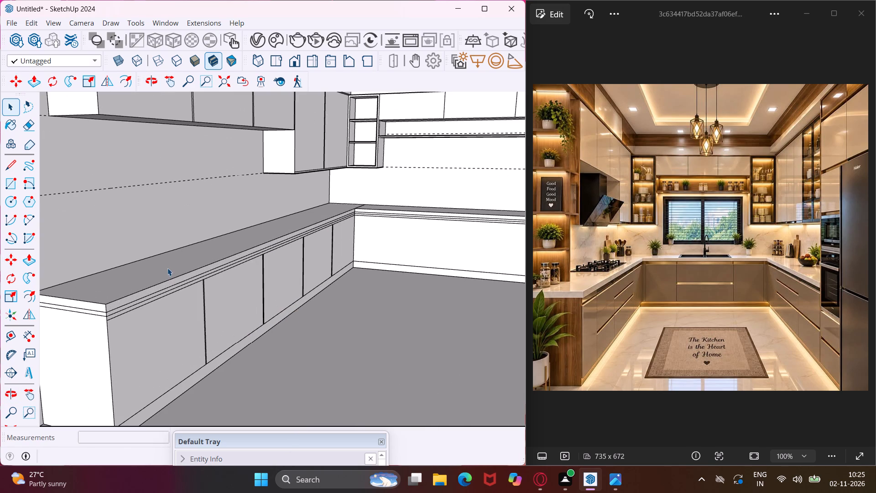
Draw a horizontal line at mid-height across the second and third door panels from the side-wall base cabinet's open end, each about 3' 6 7/16" long.
{"action": "middle_click_drag", "start_coordinate": [184, 313], "coordinate": [161, 293]}
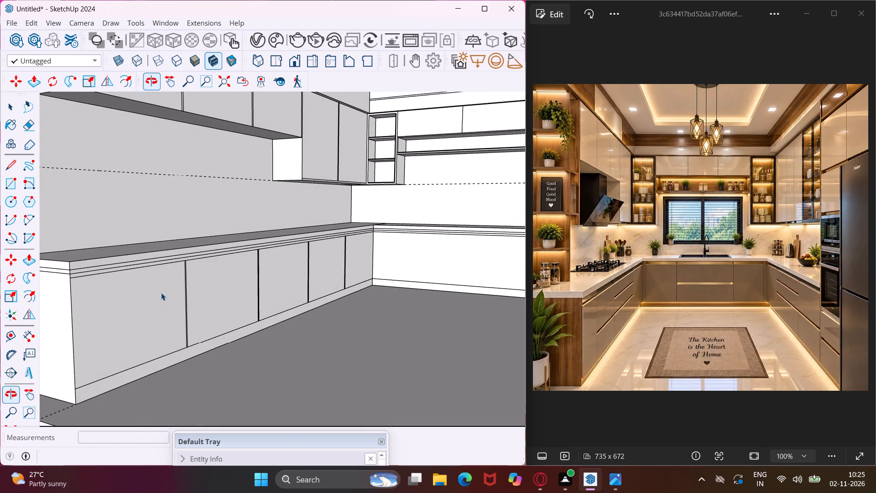
{"action": "left_click", "coordinate": [14, 171]}
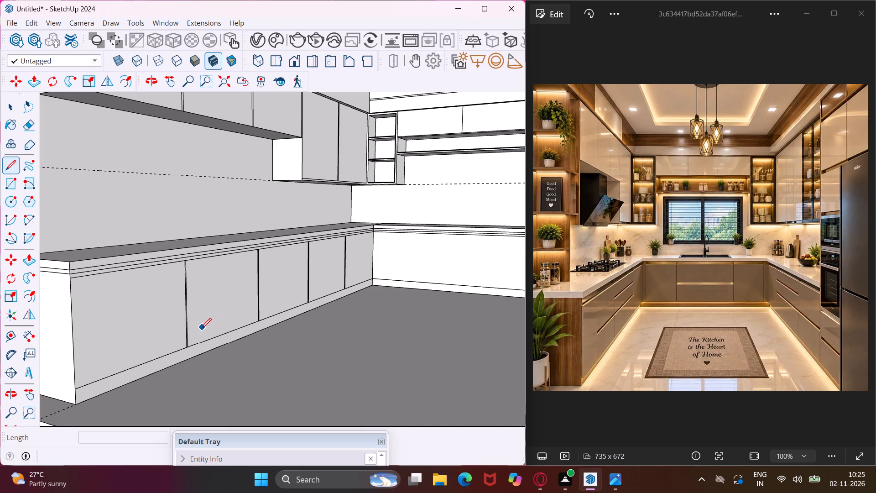
{"action": "scroll", "coordinate": [201, 328], "scroll_direction": "up", "scroll_amount": 5}
{"action": "middle_click_drag", "start_coordinate": [195, 322], "coordinate": [181, 324]}
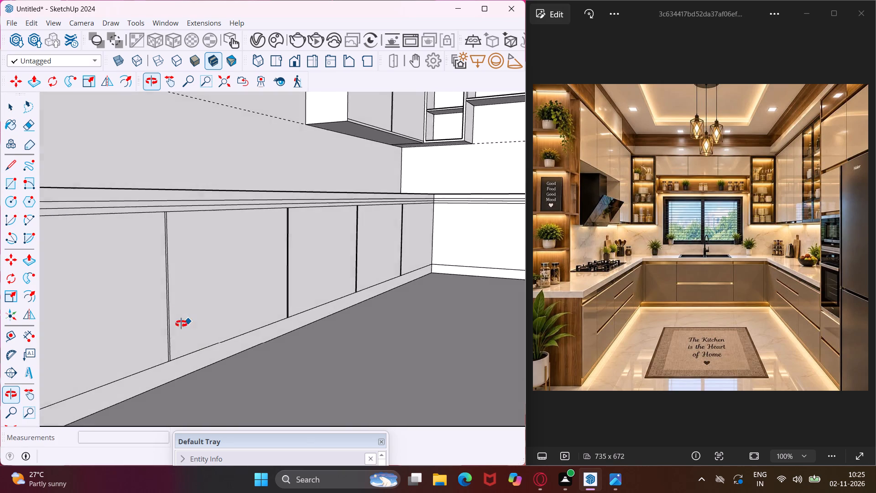
{"action": "middle_click_drag", "start_coordinate": [181, 324], "coordinate": [172, 325]}
{"action": "scroll", "coordinate": [166, 296], "scroll_direction": "up", "scroll_amount": 4}
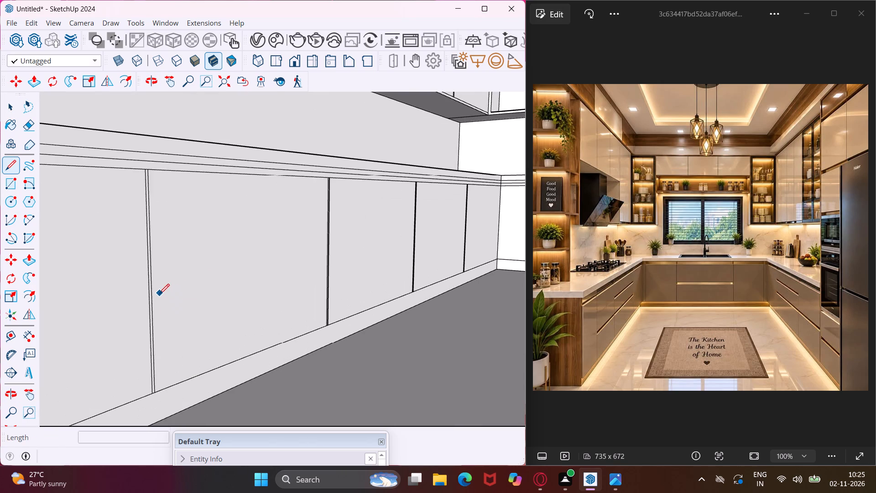
{"action": "left_click", "coordinate": [153, 283]}
{"action": "left_click", "coordinate": [326, 253]}
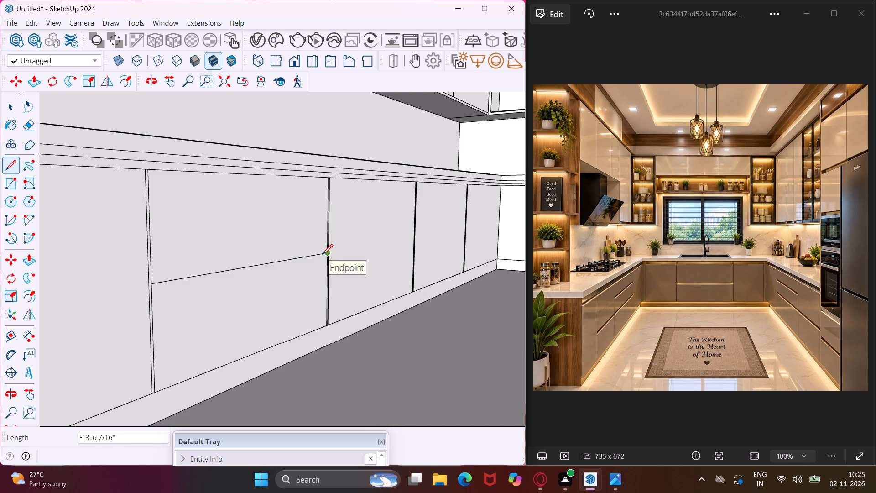
{"action": "scroll", "coordinate": [339, 255], "scroll_direction": "up", "scroll_amount": 3}
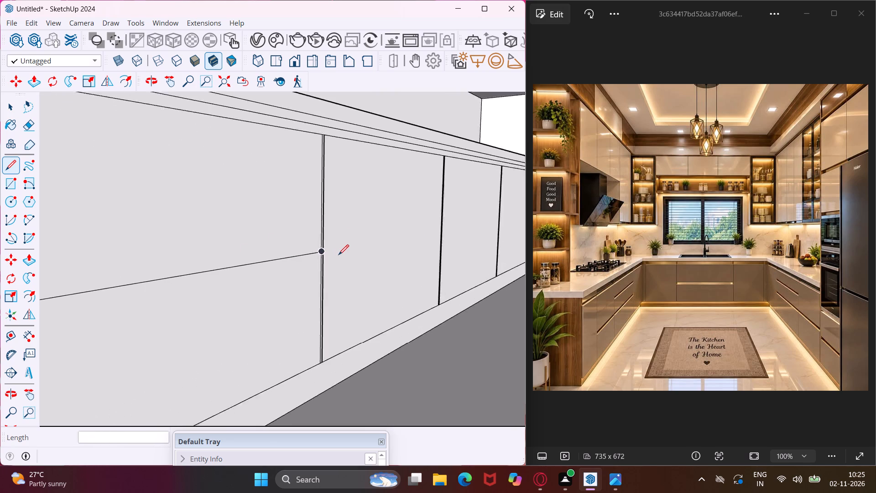
{"action": "scroll", "coordinate": [339, 255], "scroll_direction": "up", "scroll_amount": 14}
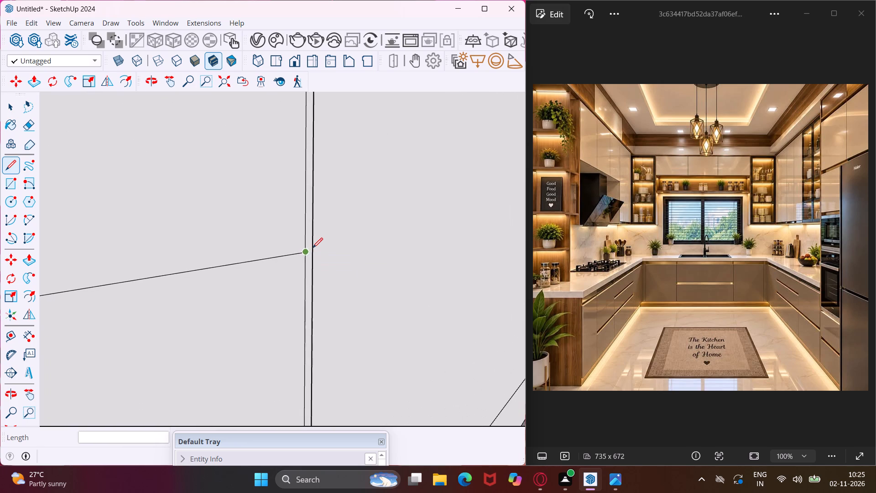
{"action": "left_click", "coordinate": [314, 249]}
{"action": "scroll", "coordinate": [344, 234], "scroll_direction": "down", "scroll_amount": 9}
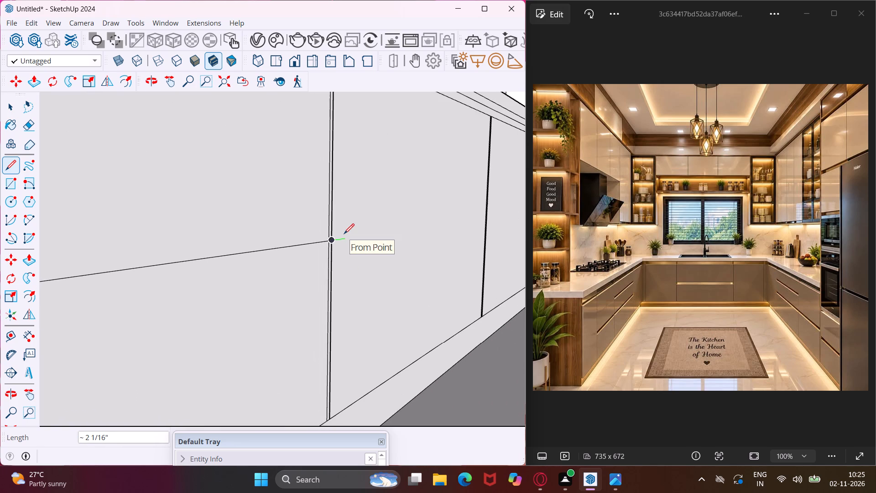
{"action": "left_click", "coordinate": [484, 222]}
Draw a second horizontal line across the third door panel, midway between its mid-height line and its top edge.
{"action": "scroll", "coordinate": [415, 246], "scroll_direction": "down", "scroll_amount": 8}
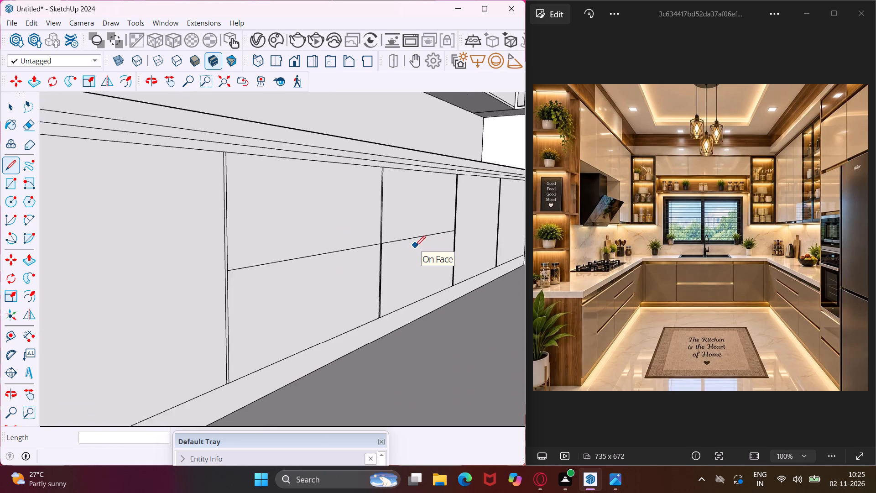
{"action": "scroll", "coordinate": [415, 246], "scroll_direction": "down", "scroll_amount": 2}
{"action": "scroll", "coordinate": [393, 213], "scroll_direction": "up", "scroll_amount": 3}
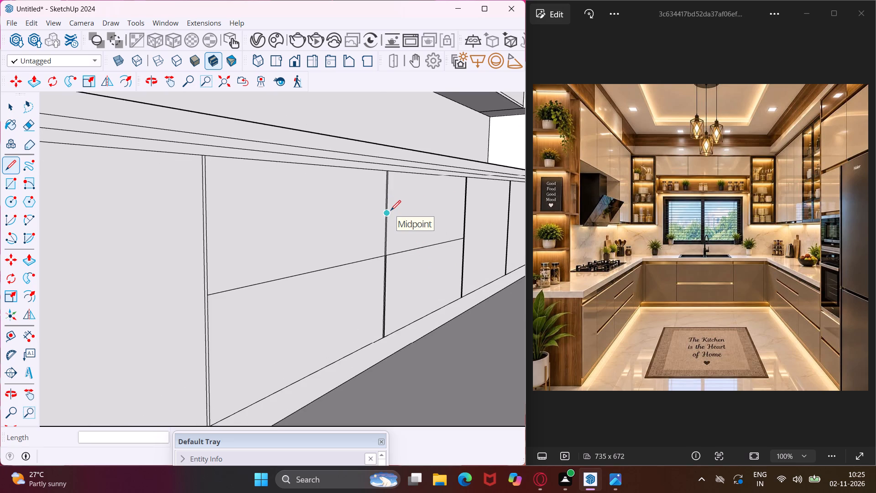
{"action": "scroll", "coordinate": [391, 210], "scroll_direction": "up", "scroll_amount": 9}
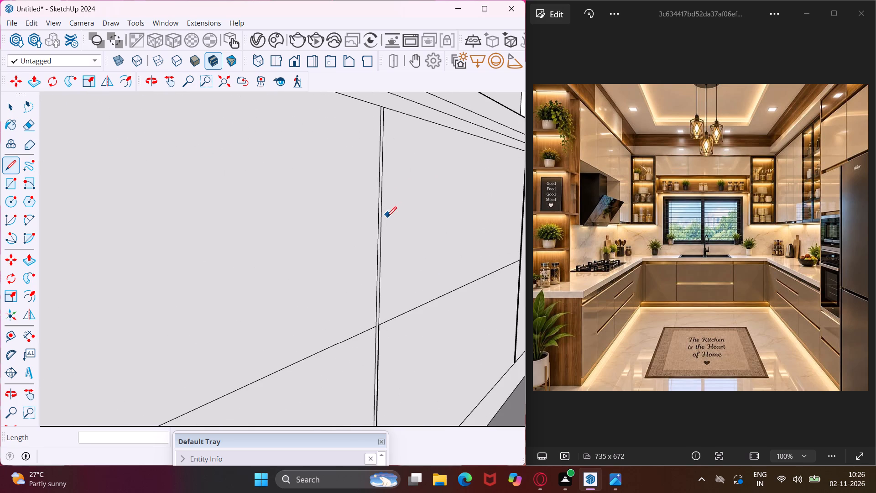
{"action": "left_click", "coordinate": [383, 220]}
{"action": "scroll", "coordinate": [398, 214], "scroll_direction": "down", "scroll_amount": 7}
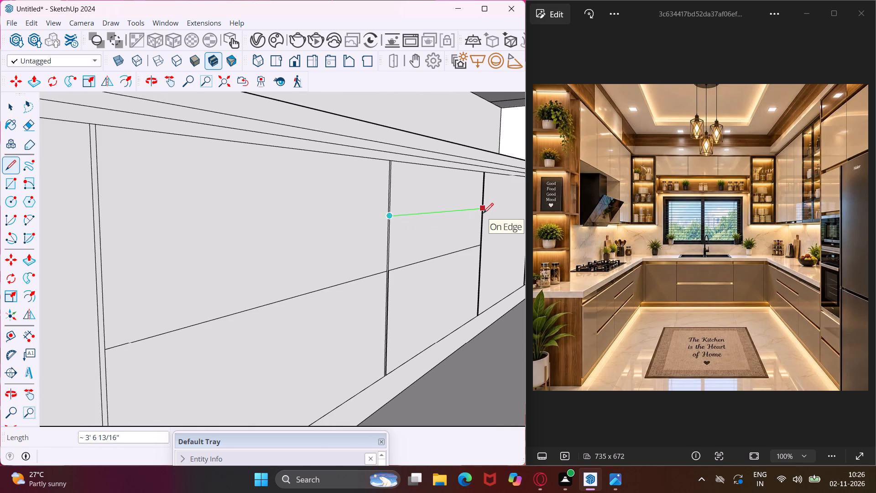
{"action": "scroll", "coordinate": [483, 213], "scroll_direction": "up", "scroll_amount": 3}
{"action": "left_click", "coordinate": [482, 210]}
{"action": "key", "text": "Escape"}
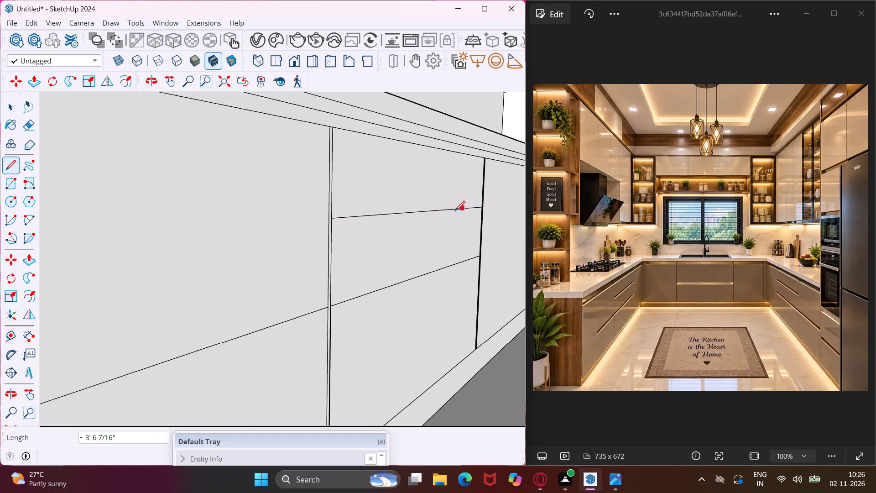
Copy the third panel's mid-height line 1" downward to form a horizontal groove.
{"action": "key", "text": "space"}
{"action": "scroll", "coordinate": [336, 307], "scroll_direction": "up", "scroll_amount": 6}
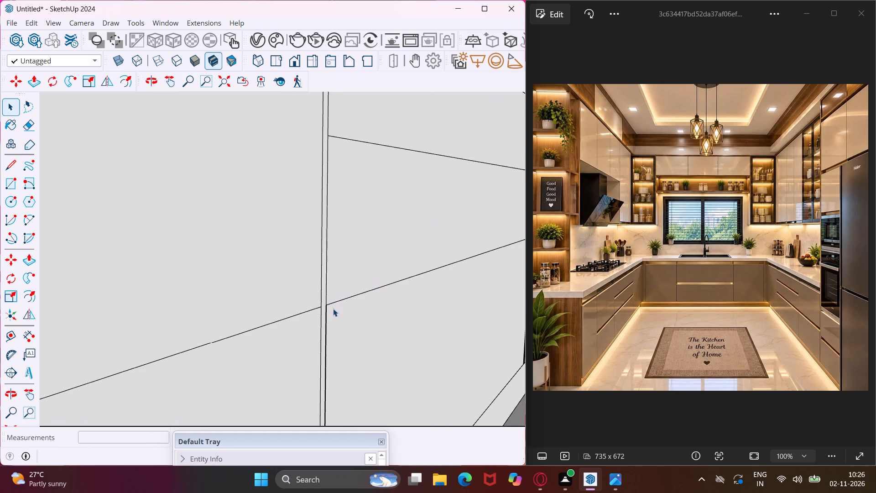
{"action": "left_click", "coordinate": [330, 305]}
{"action": "key", "text": "m"}
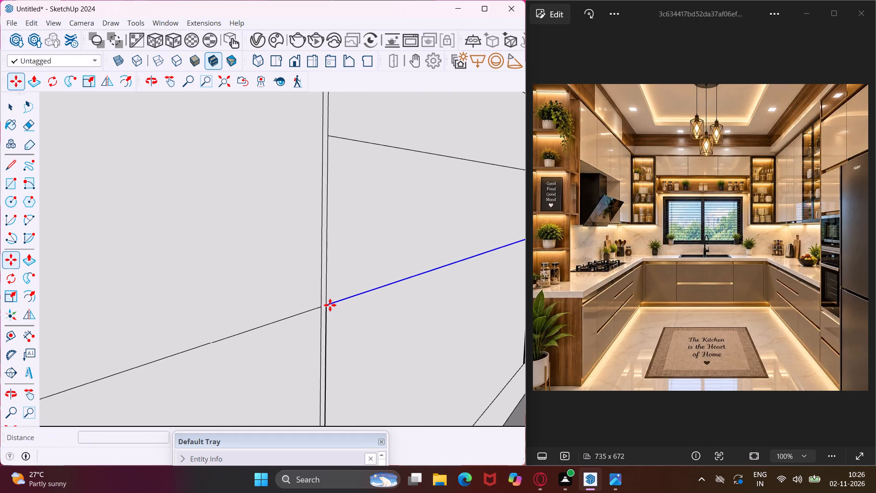
{"action": "scroll", "coordinate": [330, 305], "scroll_direction": "up", "scroll_amount": 2}
{"action": "left_click", "coordinate": [326, 304]}
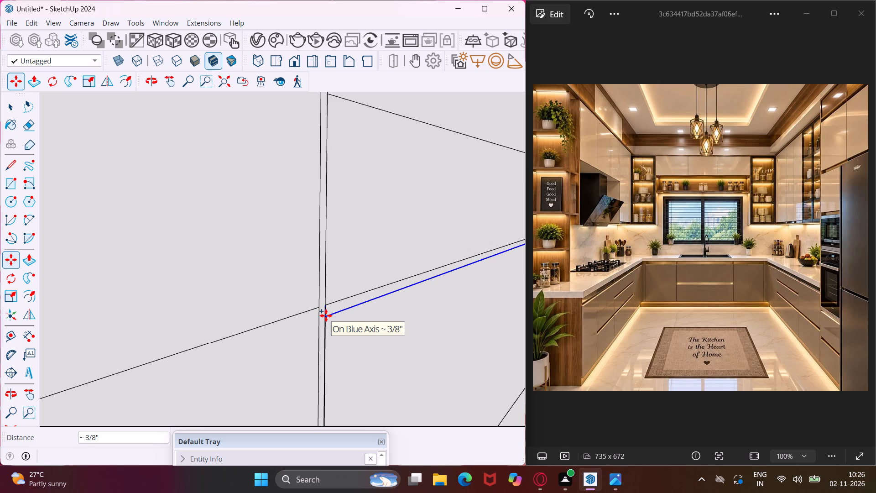
{"action": "key", "text": "1"}
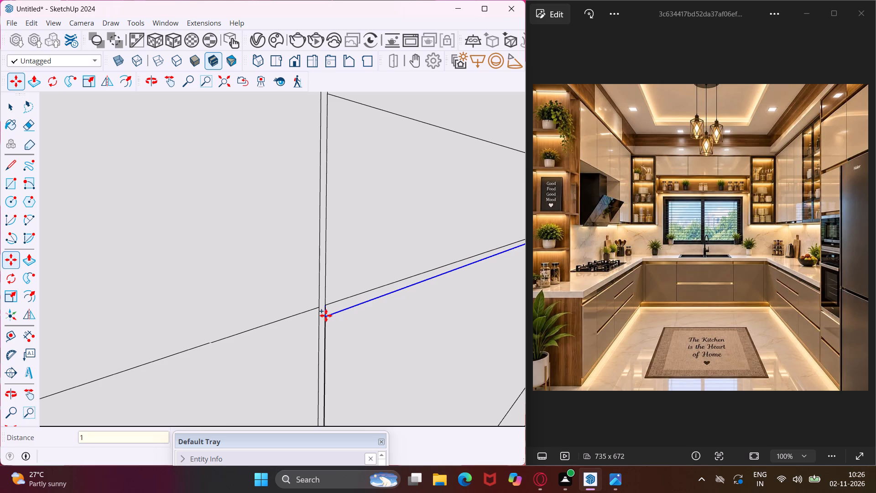
{"action": "key", "text": "shift+quotedbl"}
{"action": "key", "text": "Return"}
{"action": "key", "text": "Escape"}
{"action": "key", "text": "space"}
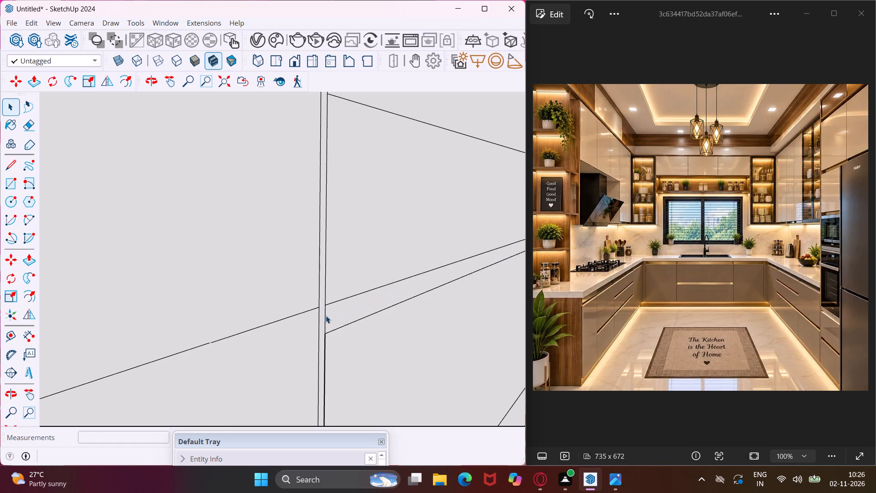
Copy the second panel's mid-height line 1" downward, in line with the third panel's groove.
{"action": "left_click", "coordinate": [289, 318]}
{"action": "key", "text": "m"}
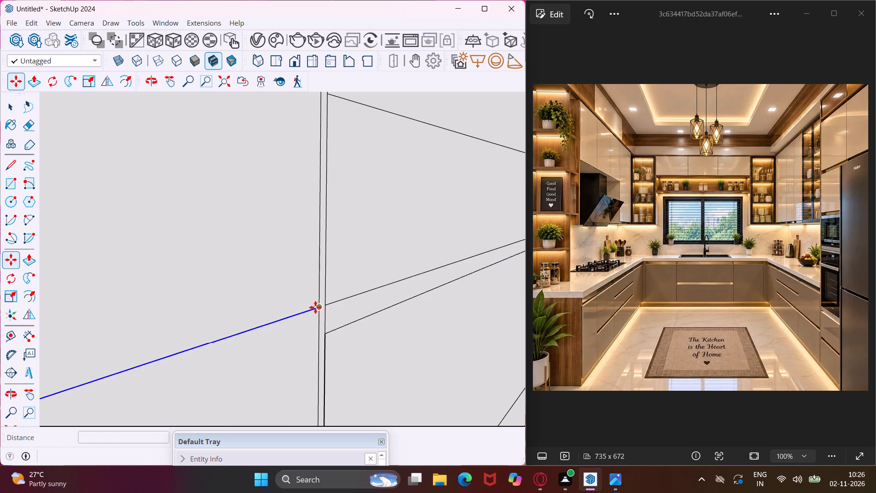
{"action": "scroll", "coordinate": [315, 307], "scroll_direction": "up", "scroll_amount": 3}
{"action": "left_click", "coordinate": [321, 308]}
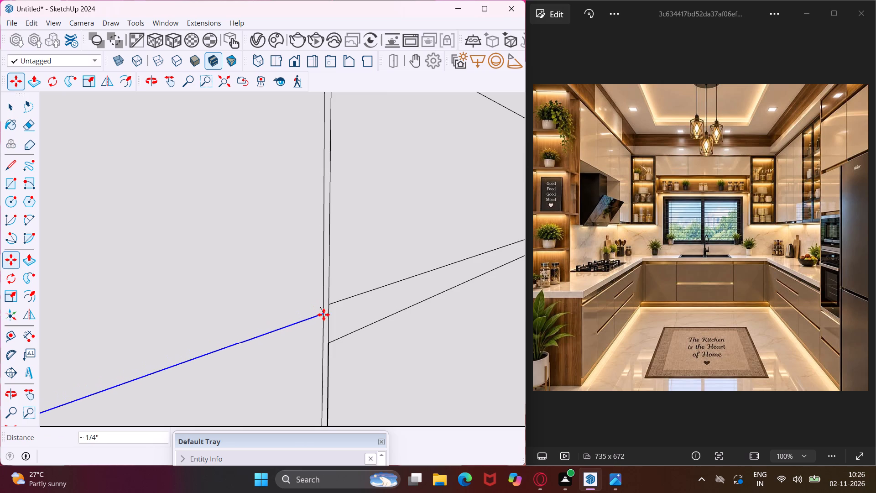
{"action": "left_click", "coordinate": [321, 342]}
{"action": "scroll", "coordinate": [280, 357], "scroll_direction": "down", "scroll_amount": 7}
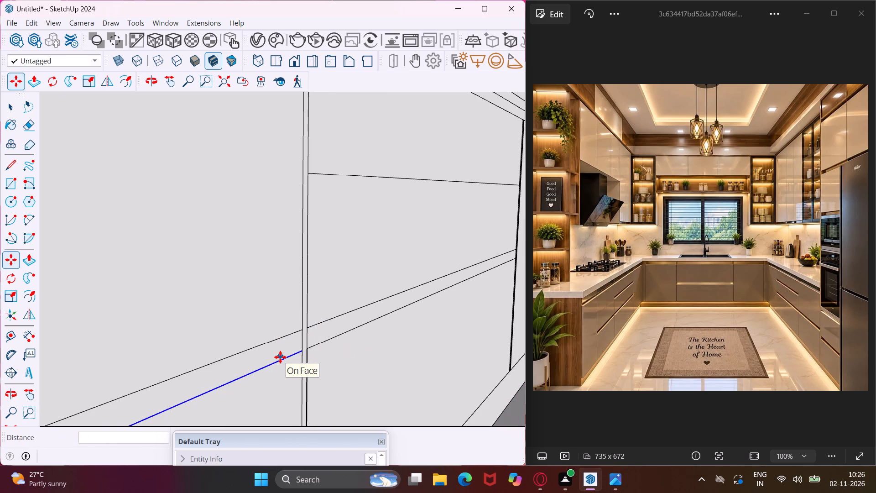
{"action": "scroll", "coordinate": [280, 357], "scroll_direction": "down", "scroll_amount": 2}
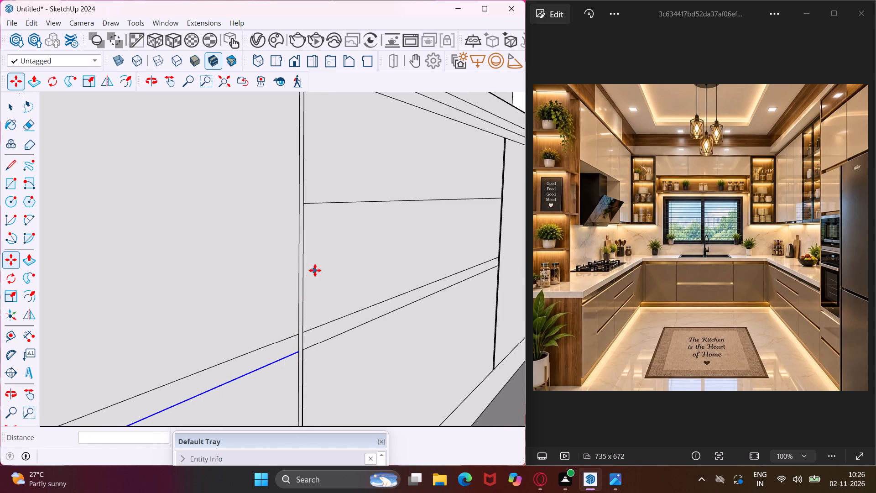
{"action": "key", "text": "Escape"}
{"action": "key", "text": "space"}
Copy the third panel's upper horizontal line 1" downward to form a second drawer groove.
{"action": "scroll", "coordinate": [313, 203], "scroll_direction": "up", "scroll_amount": 6}
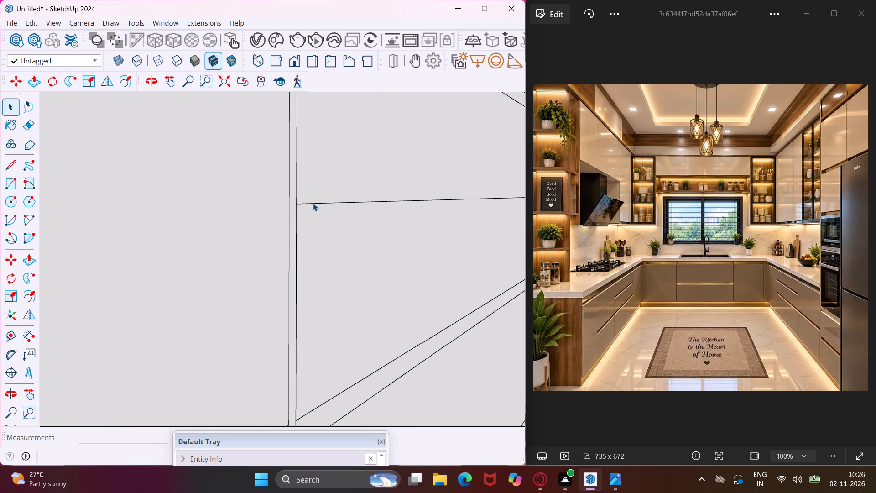
{"action": "scroll", "coordinate": [313, 203], "scroll_direction": "up", "scroll_amount": 3}
{"action": "left_click", "coordinate": [310, 204]}
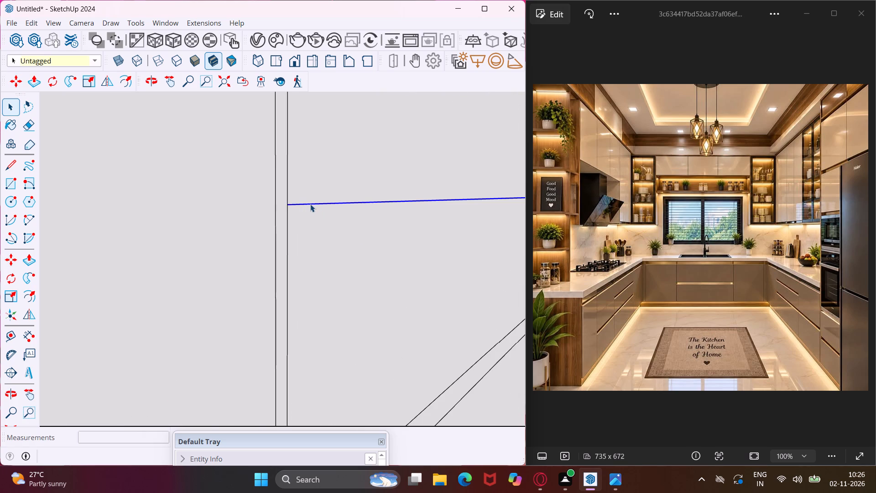
{"action": "key", "text": "m"}
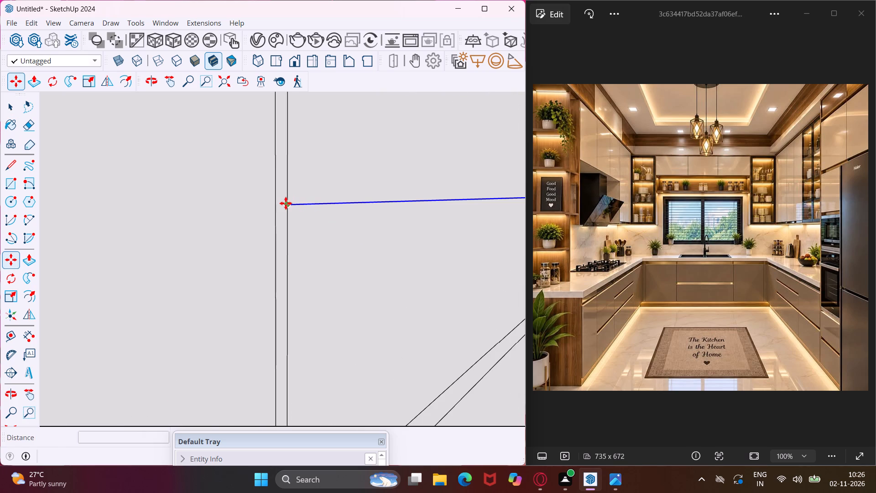
{"action": "left_click", "coordinate": [286, 203]}
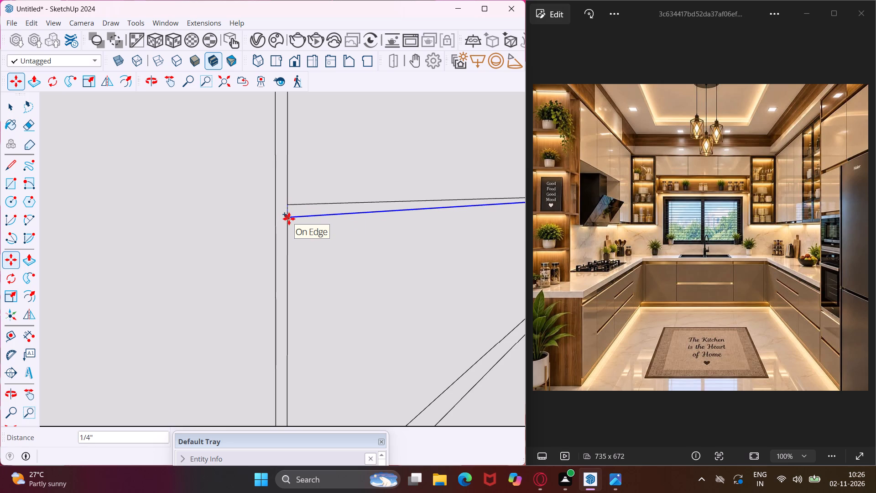
{"action": "type", "text": "1\""}
{"action": "key", "text": "Return"}
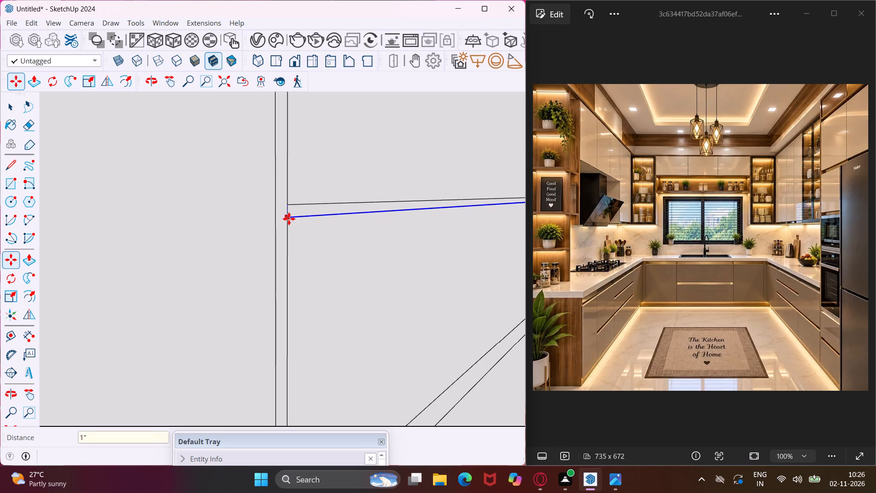
{"action": "scroll", "coordinate": [289, 219], "scroll_direction": "down", "scroll_amount": 5}
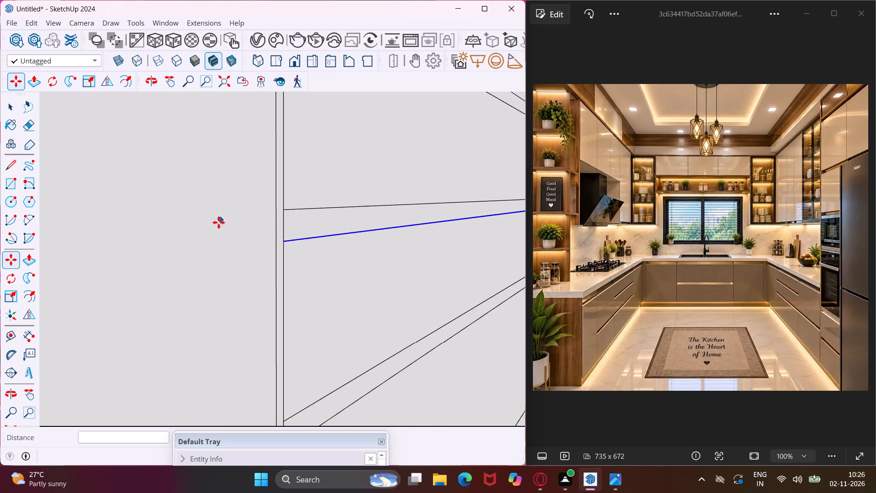
{"action": "scroll", "coordinate": [214, 225], "scroll_direction": "down", "scroll_amount": 17}
{"action": "middle_click_drag", "start_coordinate": [209, 227], "coordinate": [209, 227]}
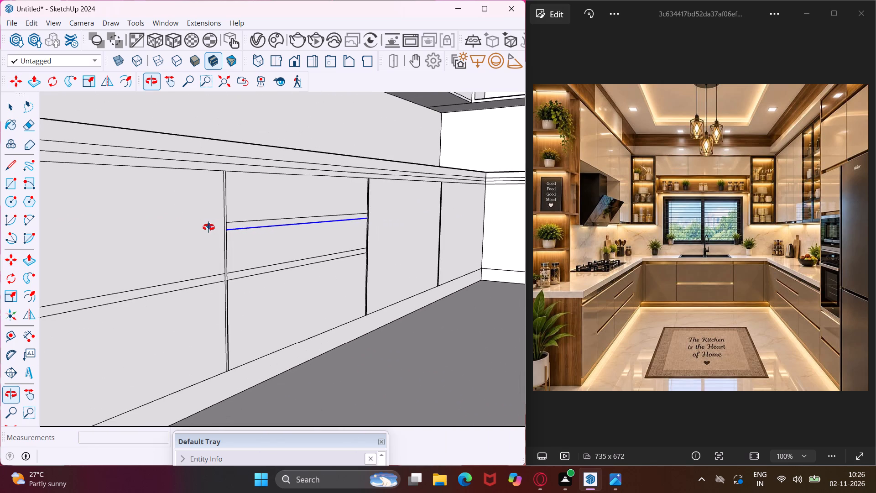
{"action": "middle_click_drag", "start_coordinate": [209, 227], "coordinate": [246, 232]}
{"action": "scroll", "coordinate": [244, 232], "scroll_direction": "down", "scroll_amount": 4}
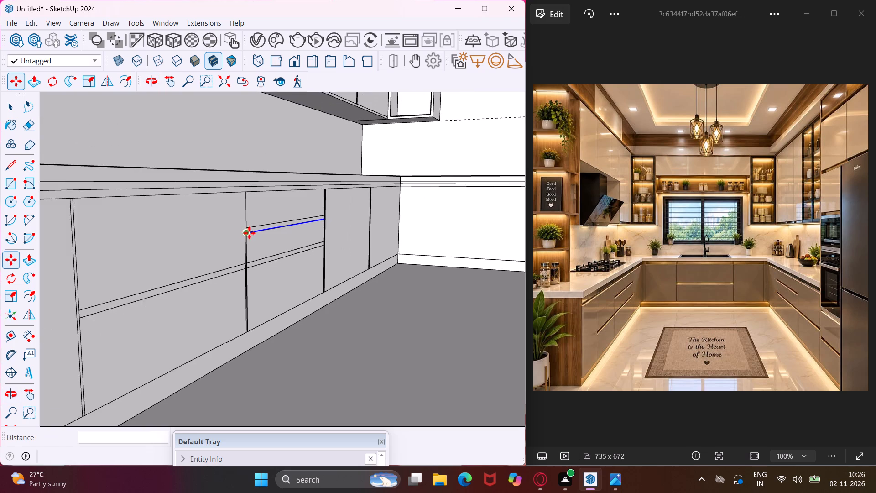
{"action": "scroll", "coordinate": [253, 230], "scroll_direction": "down", "scroll_amount": 10}
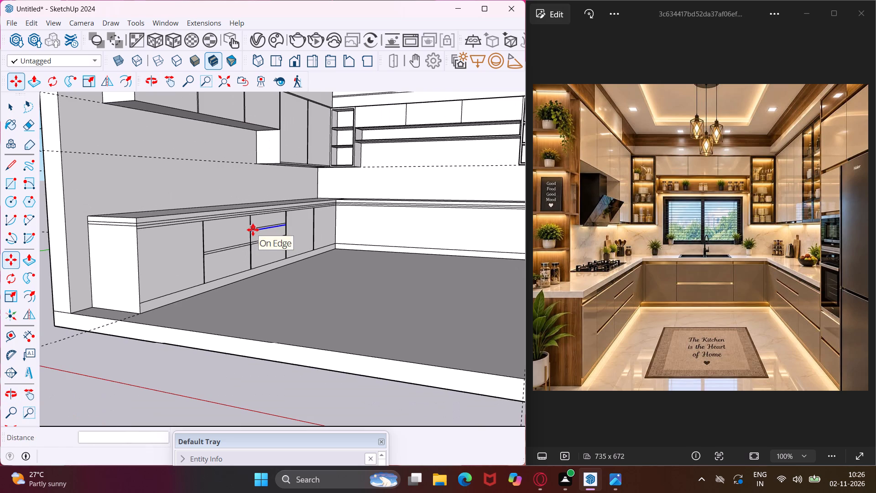
{"action": "key", "text": "Escape"}
{"action": "key", "text": "space"}
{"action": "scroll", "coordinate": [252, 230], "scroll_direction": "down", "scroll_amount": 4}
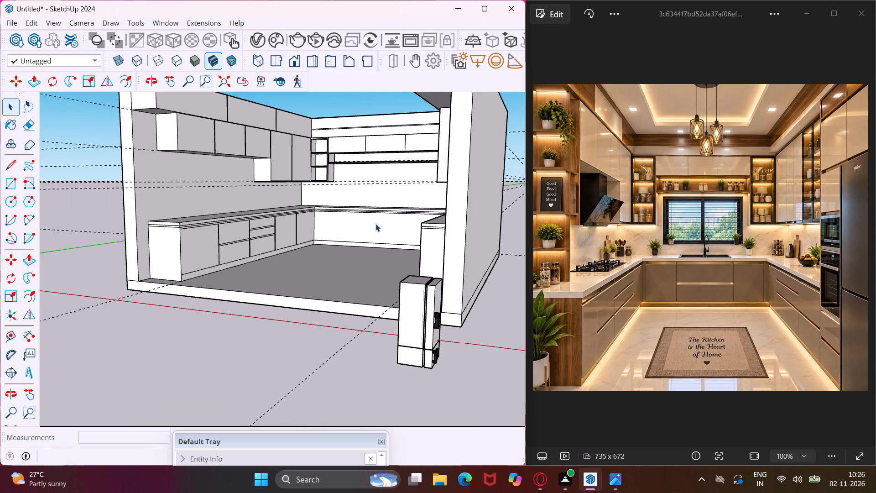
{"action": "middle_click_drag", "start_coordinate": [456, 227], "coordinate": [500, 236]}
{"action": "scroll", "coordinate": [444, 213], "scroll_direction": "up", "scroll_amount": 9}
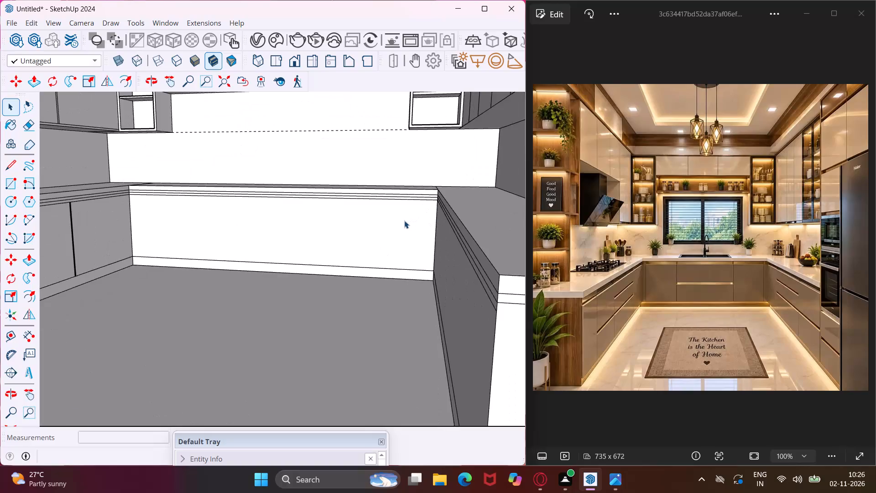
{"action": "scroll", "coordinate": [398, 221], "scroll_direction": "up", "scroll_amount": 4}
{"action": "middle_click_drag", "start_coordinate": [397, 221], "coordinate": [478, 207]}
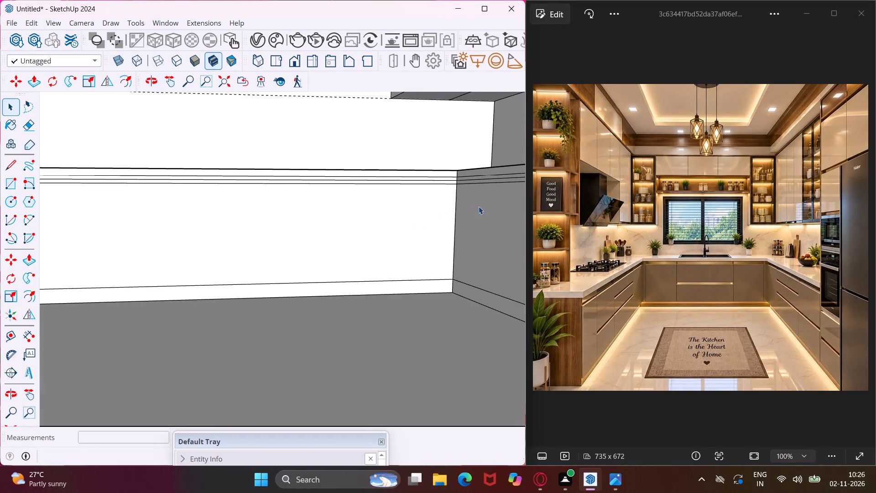
Draw a 2' 4" vertical line near each end of the back base cabinet front, from the skirting line to the top groove.
{"action": "scroll", "coordinate": [479, 206], "scroll_direction": "down", "scroll_amount": 2}
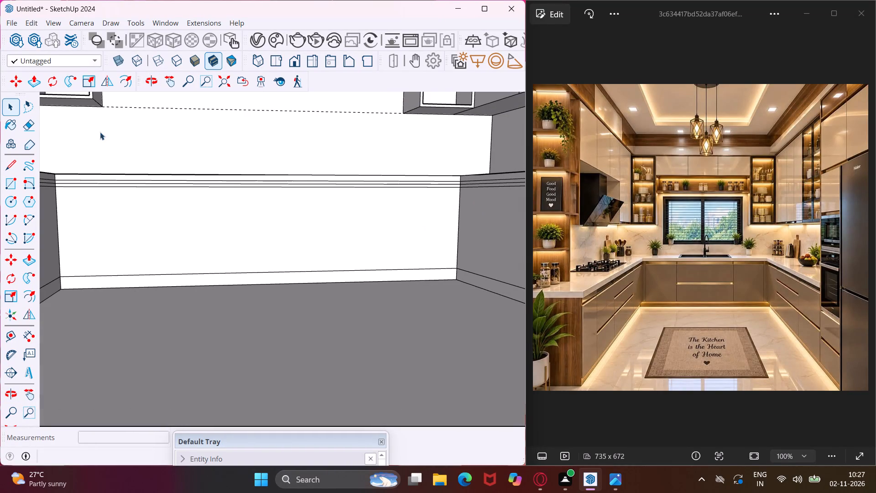
{"action": "left_click", "coordinate": [15, 165]}
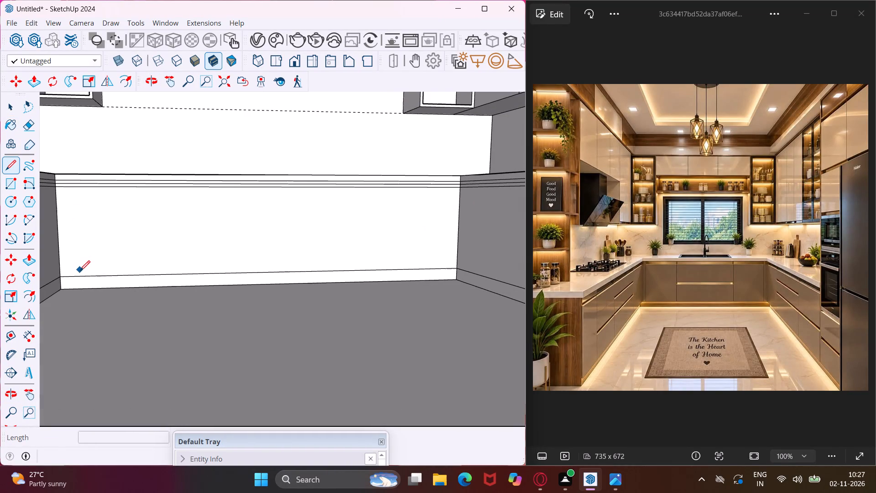
{"action": "scroll", "coordinate": [80, 271], "scroll_direction": "up", "scroll_amount": 1}
{"action": "left_click", "coordinate": [78, 275]}
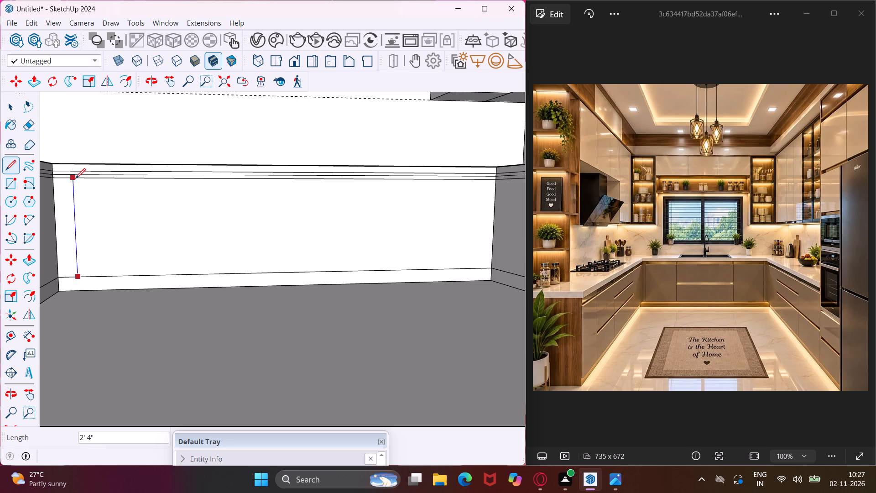
{"action": "left_click", "coordinate": [75, 178]}
{"action": "scroll", "coordinate": [70, 199], "scroll_direction": "down", "scroll_amount": 2}
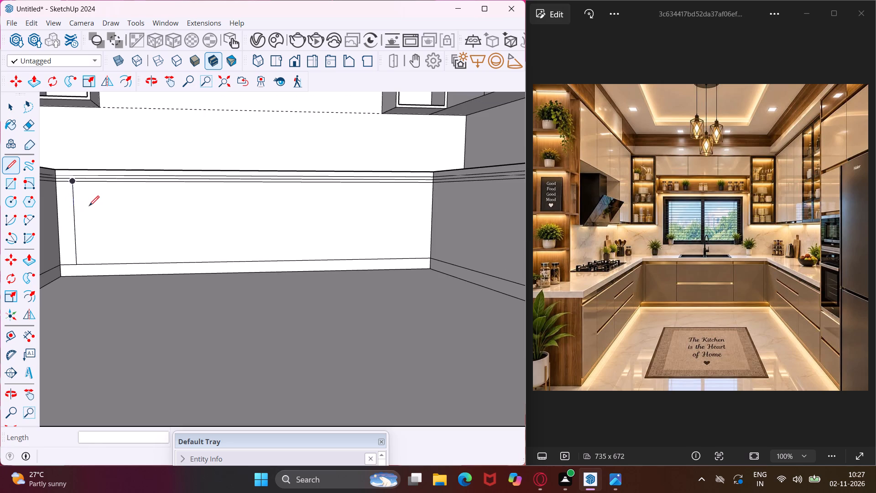
{"action": "left_click", "coordinate": [417, 259]}
{"action": "left_click", "coordinate": [418, 185]}
{"action": "key", "text": "Escape"}
{"action": "key", "text": "space"}
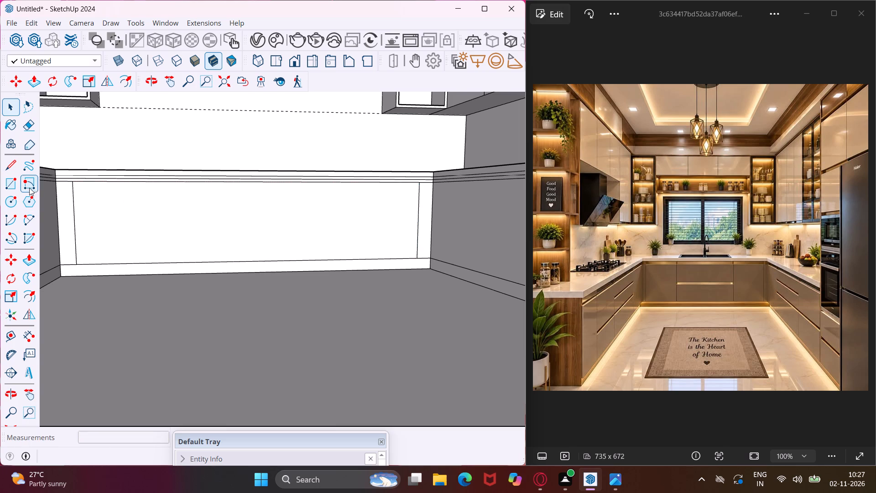
Draw two more 2' 4" vertical lines between the end lines, dividing the back cabinet front into three panels with a wider middle one.
{"action": "left_click", "coordinate": [14, 170]}
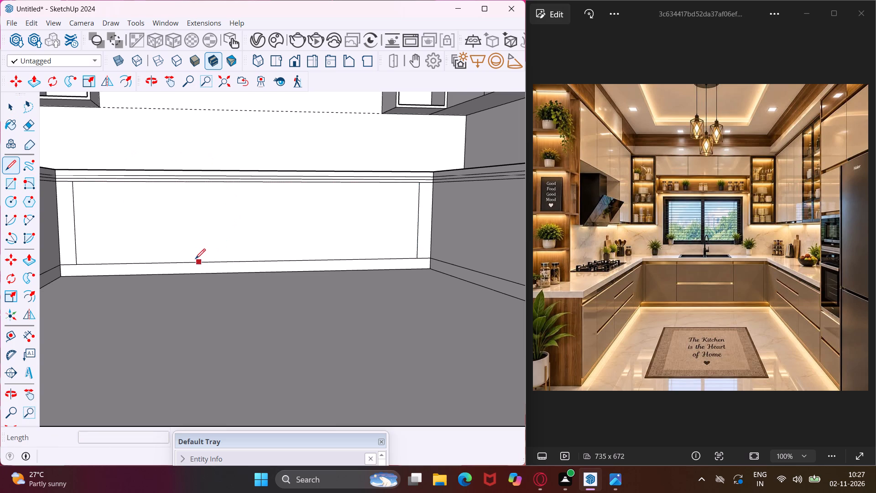
{"action": "scroll", "coordinate": [185, 254], "scroll_direction": "up", "scroll_amount": 3}
{"action": "scroll", "coordinate": [170, 262], "scroll_direction": "down", "scroll_amount": 3}
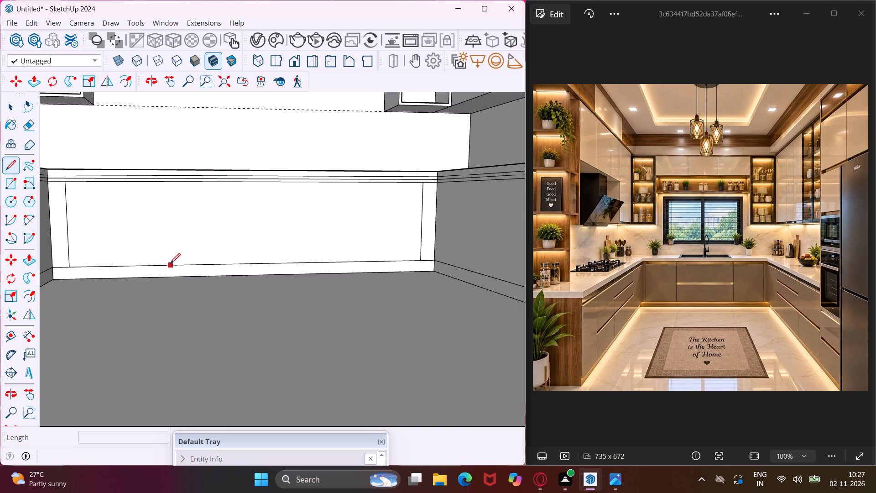
{"action": "left_click", "coordinate": [167, 264]}
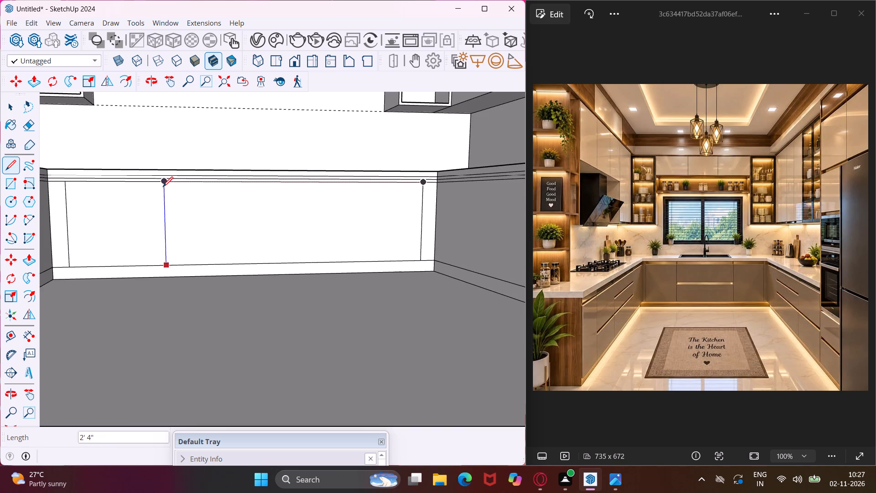
{"action": "left_click", "coordinate": [162, 185]}
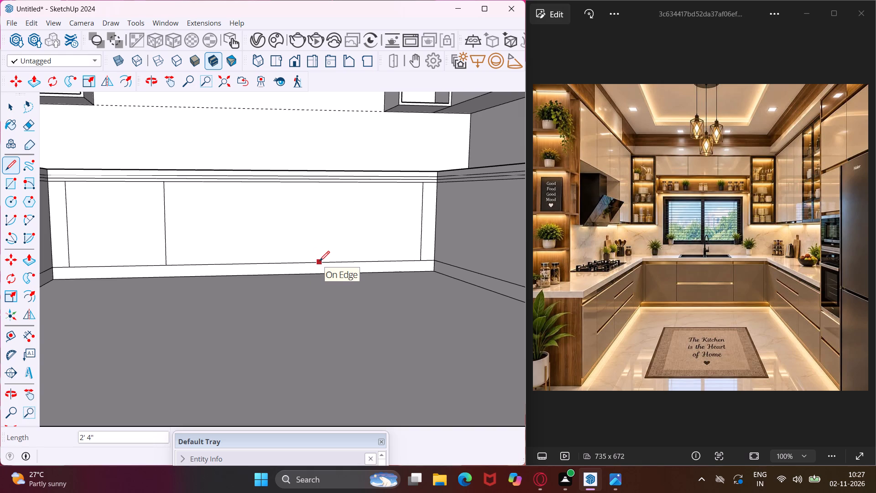
{"action": "left_click", "coordinate": [319, 261]}
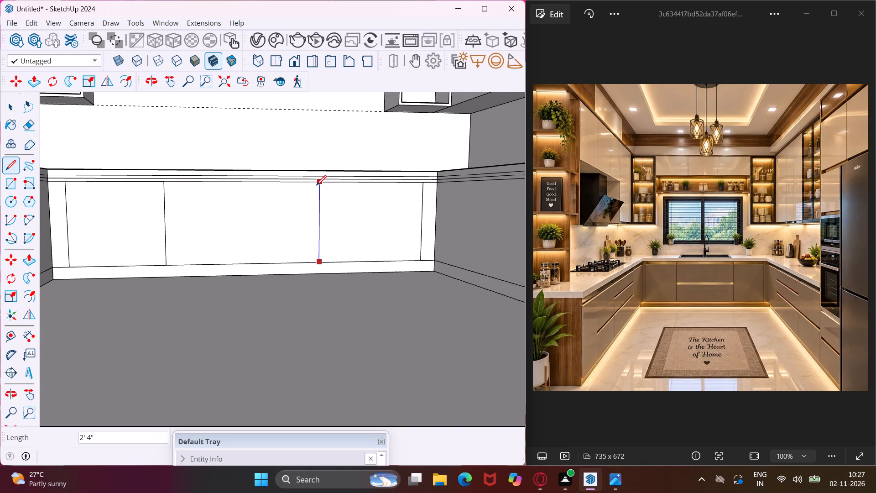
{"action": "left_click", "coordinate": [316, 185]}
{"action": "key", "text": "Escape"}
{"action": "key", "text": "space"}
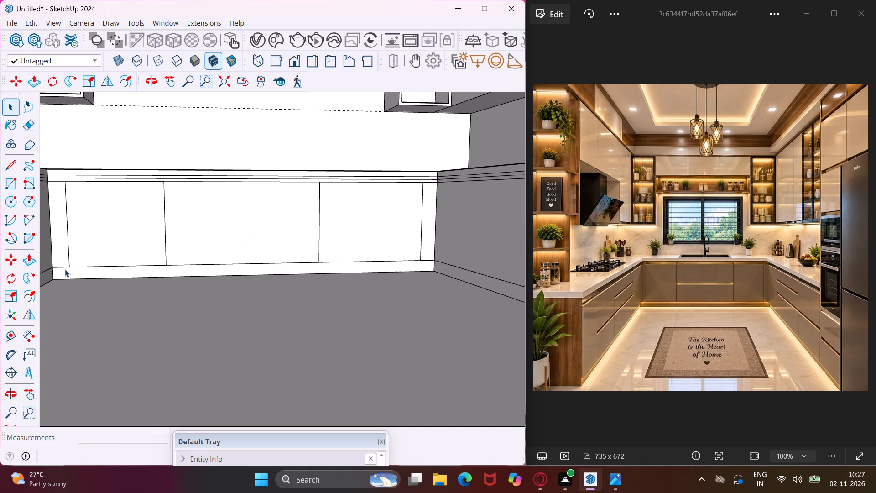
Copy the left end's vertical line 0.4" toward the cabinet's centre along the red axis to form a narrow vertical groove.
{"action": "scroll", "coordinate": [70, 236], "scroll_direction": "up", "scroll_amount": 3}
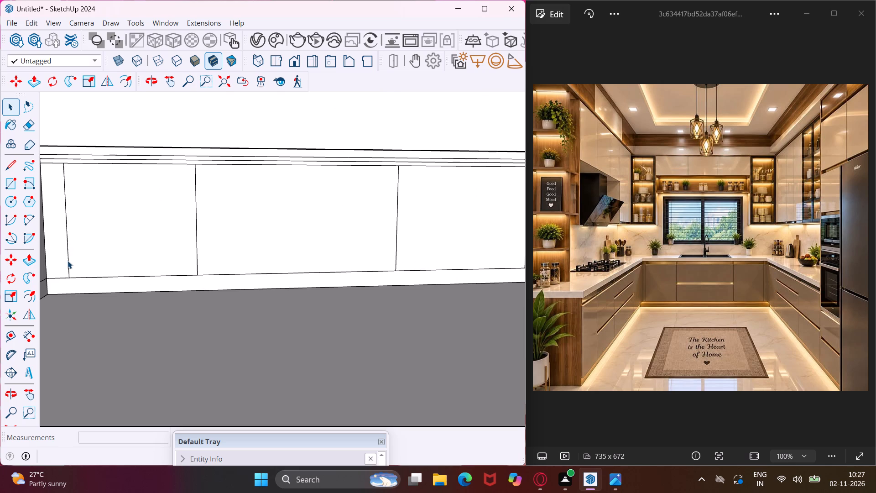
{"action": "left_click", "coordinate": [68, 261]}
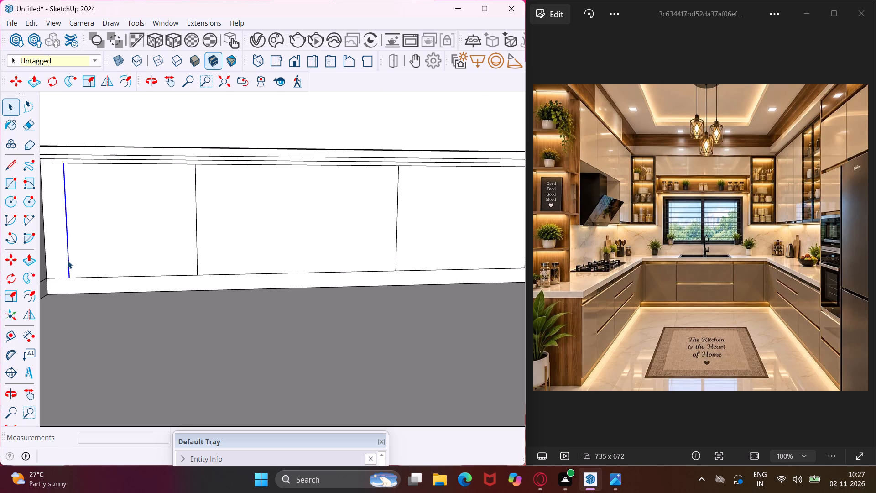
{"action": "key", "text": "m"}
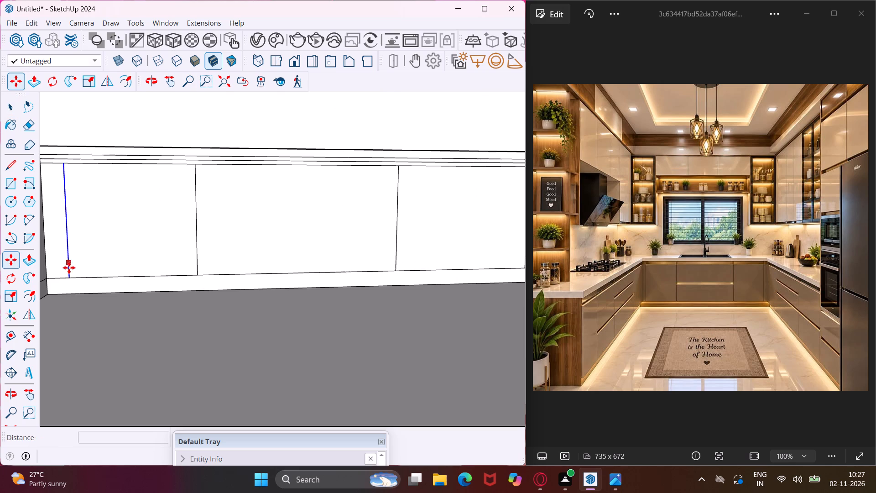
{"action": "left_click", "coordinate": [69, 277]}
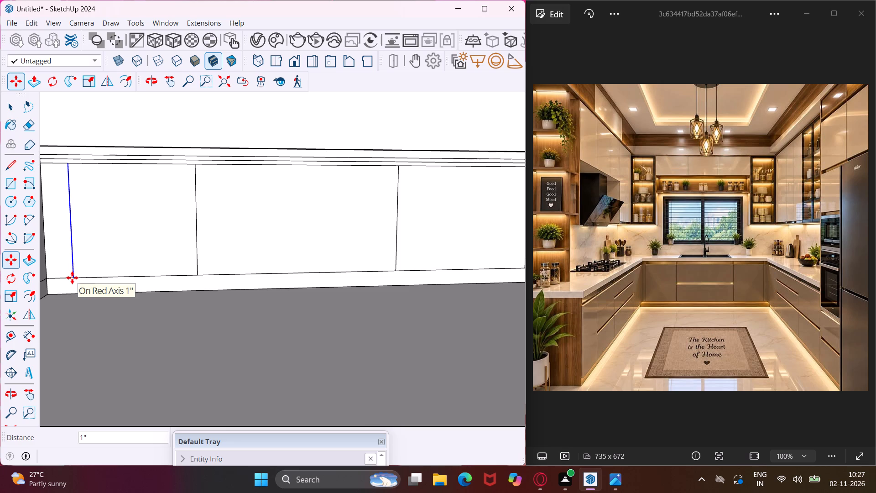
{"action": "type", "text": ".4\""}
{"action": "key", "text": "Return"}
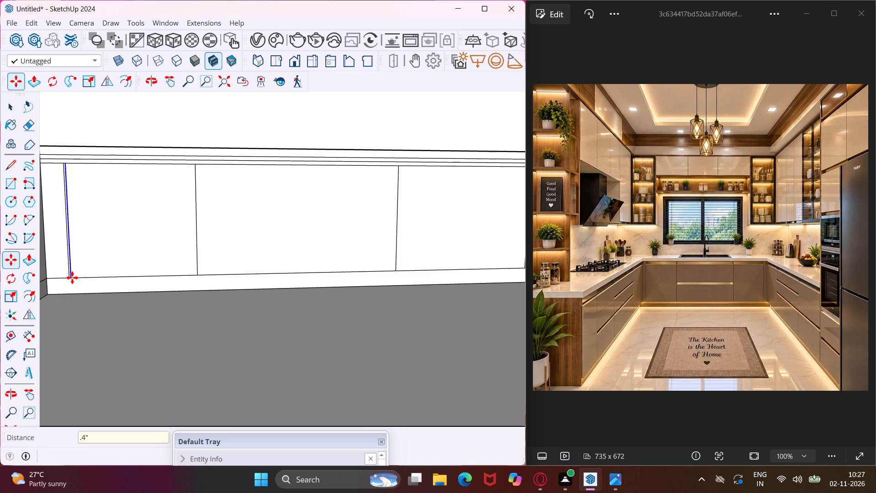
{"action": "key", "text": "Escape"}
{"action": "key", "text": "space"}
Copy the other three vertical panel lines together 0.4" to the right along the red axis to form matching vertical grooves.
{"action": "scroll", "coordinate": [72, 278], "scroll_direction": "down", "scroll_amount": 3}
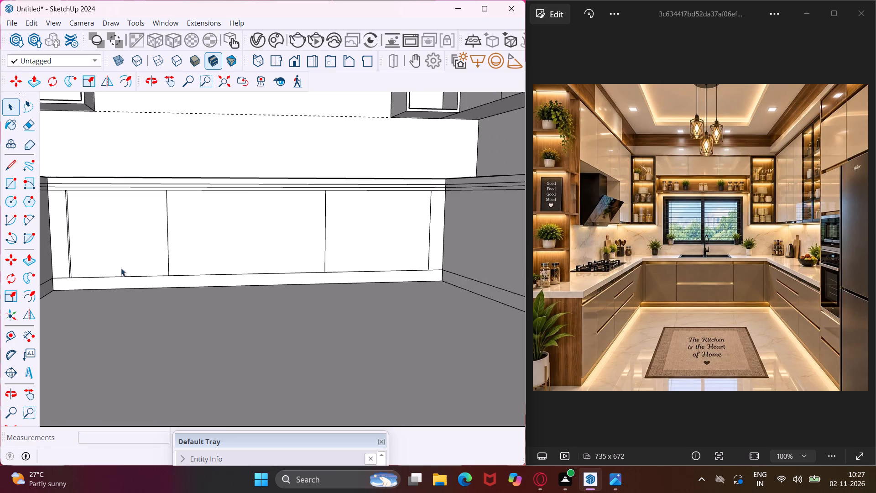
{"action": "scroll", "coordinate": [171, 268], "scroll_direction": "up", "scroll_amount": 6}
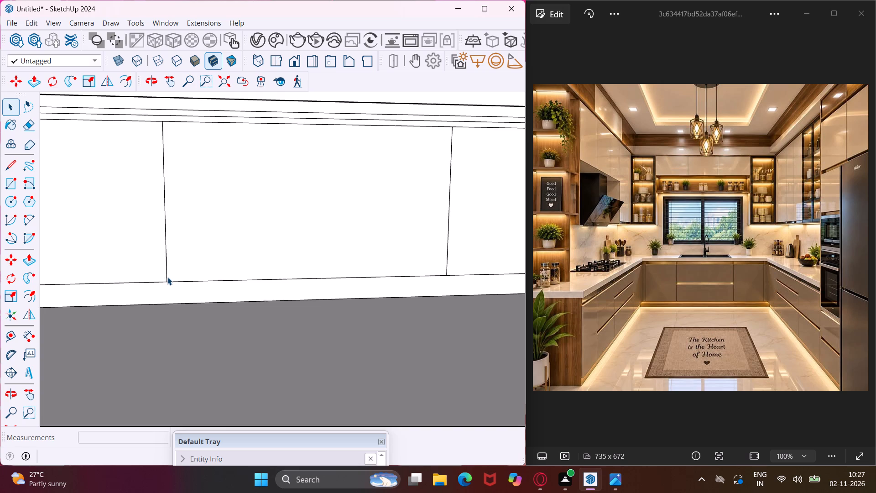
{"action": "left_click", "coordinate": [167, 277]}
{"action": "scroll", "coordinate": [253, 283], "scroll_direction": "down", "scroll_amount": 4, "text": "ctrl"}
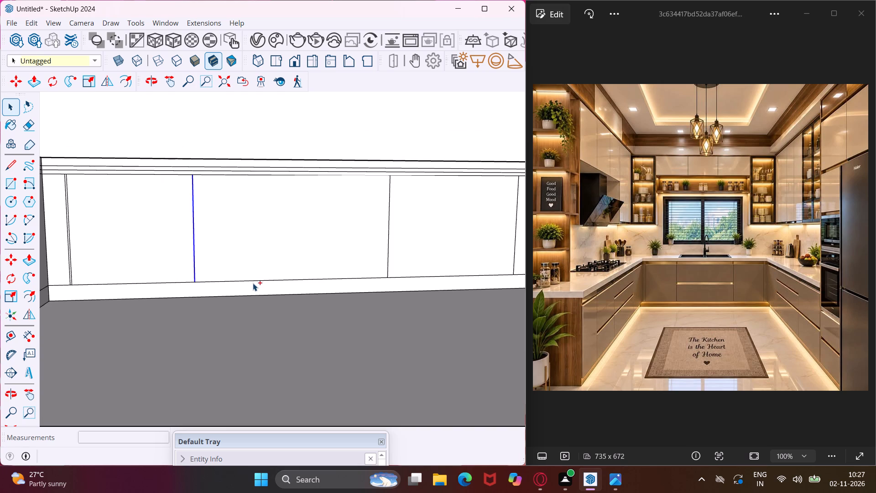
{"action": "scroll", "coordinate": [253, 283], "scroll_direction": "down", "scroll_amount": 2, "text": "ctrl"}
{"action": "scroll", "coordinate": [470, 258], "scroll_direction": "up", "scroll_amount": 3, "text": "ctrl"}
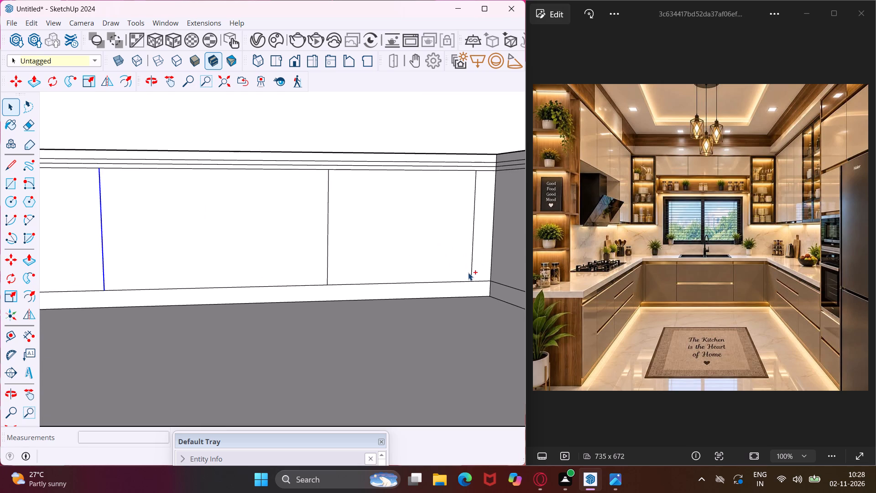
{"action": "scroll", "coordinate": [468, 273], "scroll_direction": "up", "scroll_amount": 3, "text": "ctrl"}
{"action": "left_click", "coordinate": [473, 279], "text": "ctrl"}
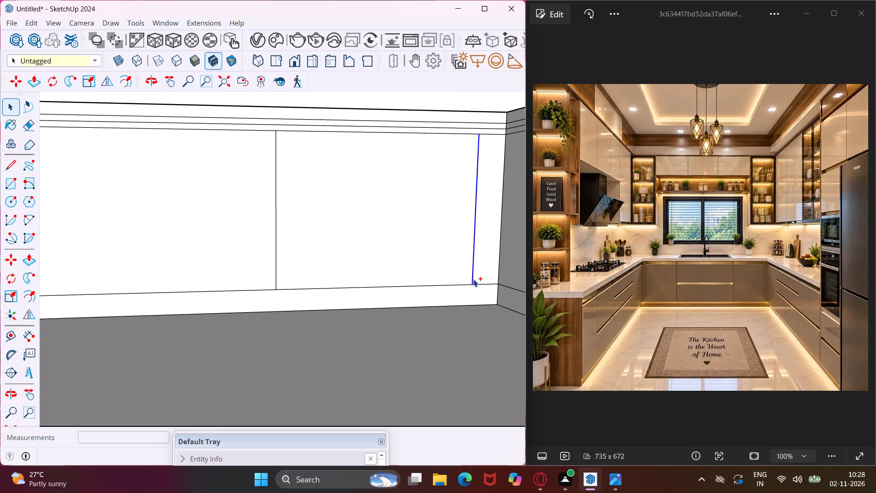
{"action": "left_click", "coordinate": [276, 285], "text": "ctrl"}
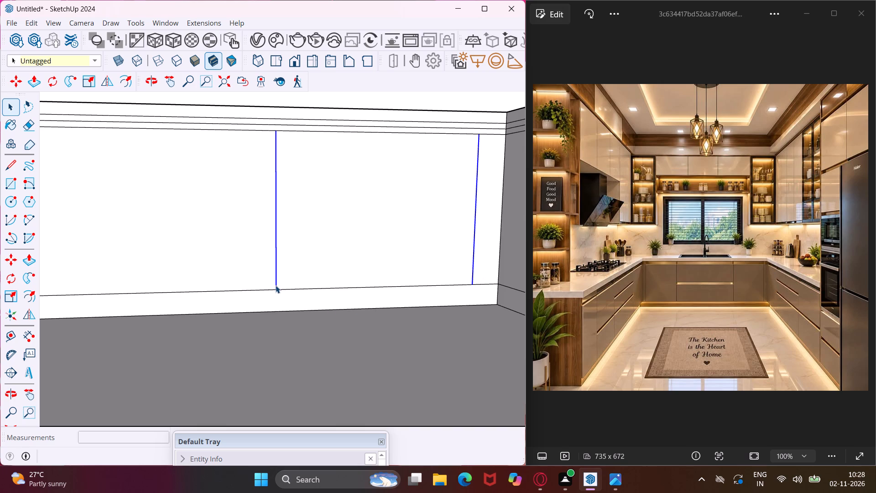
{"action": "key", "text": "m"}
{"action": "scroll", "coordinate": [276, 289], "scroll_direction": "up", "scroll_amount": 4}
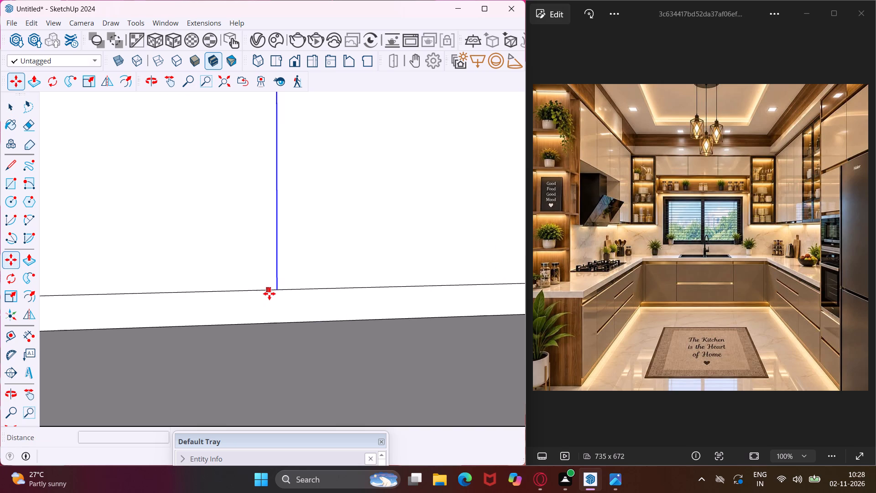
{"action": "scroll", "coordinate": [269, 294], "scroll_direction": "up", "scroll_amount": 4}
{"action": "left_click", "coordinate": [280, 287]}
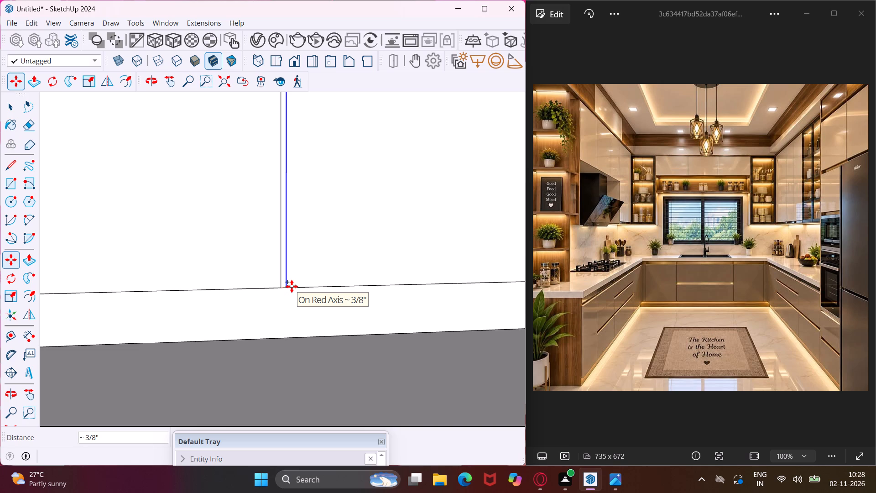
{"action": "type", "text": ".4\""}
{"action": "key", "text": "Return"}
{"action": "scroll", "coordinate": [292, 286], "scroll_direction": "down", "scroll_amount": 3}
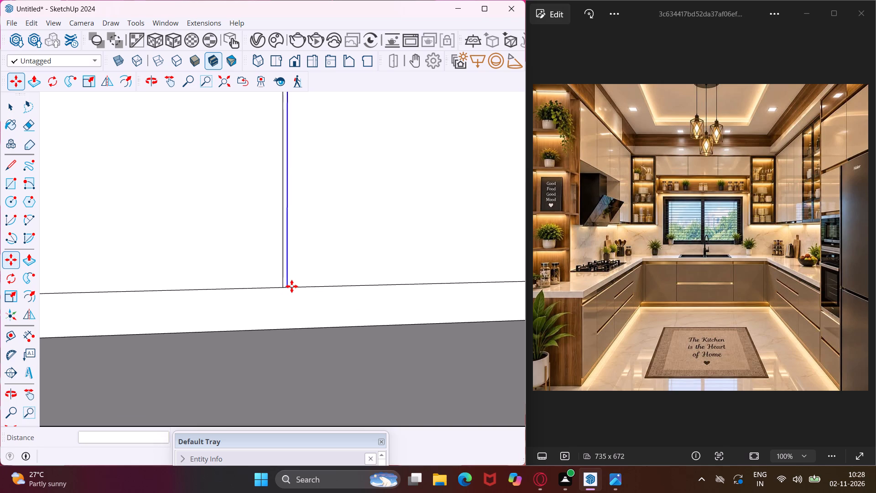
{"action": "scroll", "coordinate": [292, 286], "scroll_direction": "down", "scroll_amount": 15}
{"action": "key", "text": "Escape"}
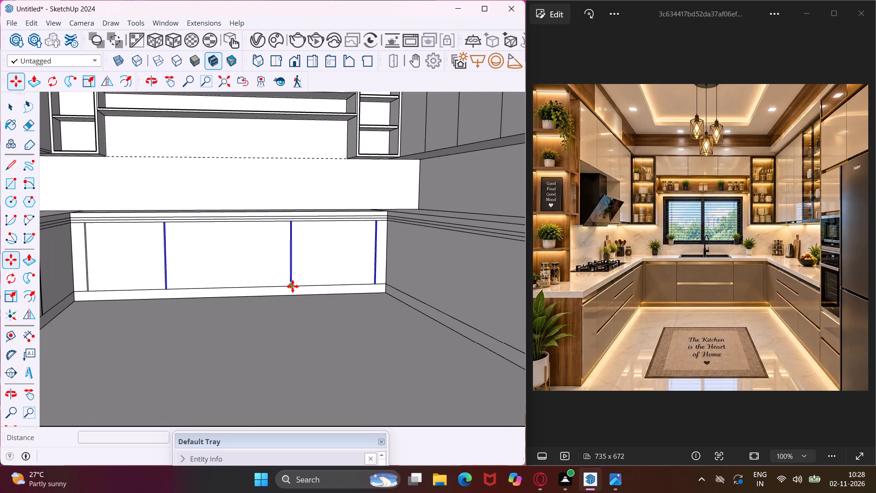
{"action": "key", "text": "space"}
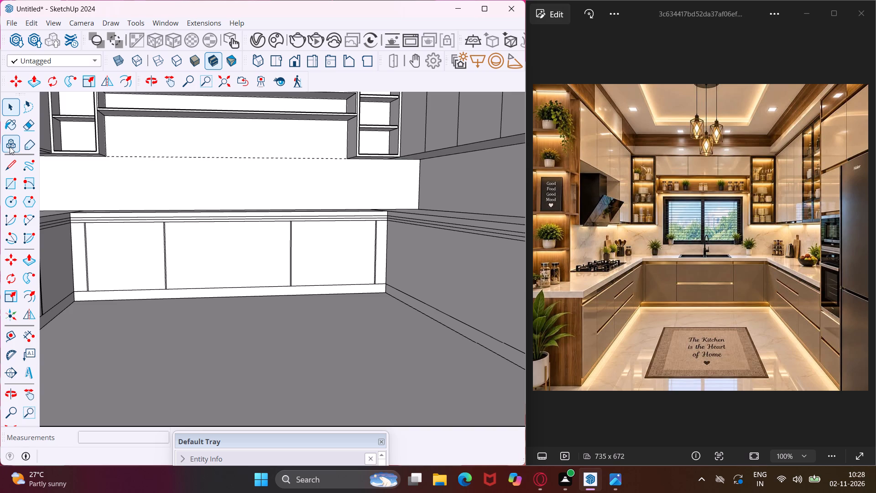
Draw a horizontal line about 4' 4" long across the back cabinet's middle panel at mid-height.
{"action": "left_click", "coordinate": [9, 163]}
{"action": "scroll", "coordinate": [166, 252], "scroll_direction": "up", "scroll_amount": 6}
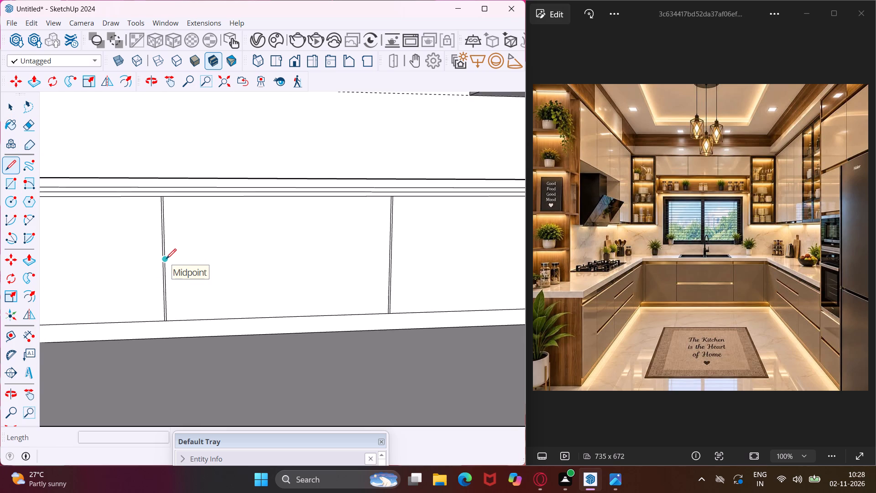
{"action": "left_click", "coordinate": [166, 259]}
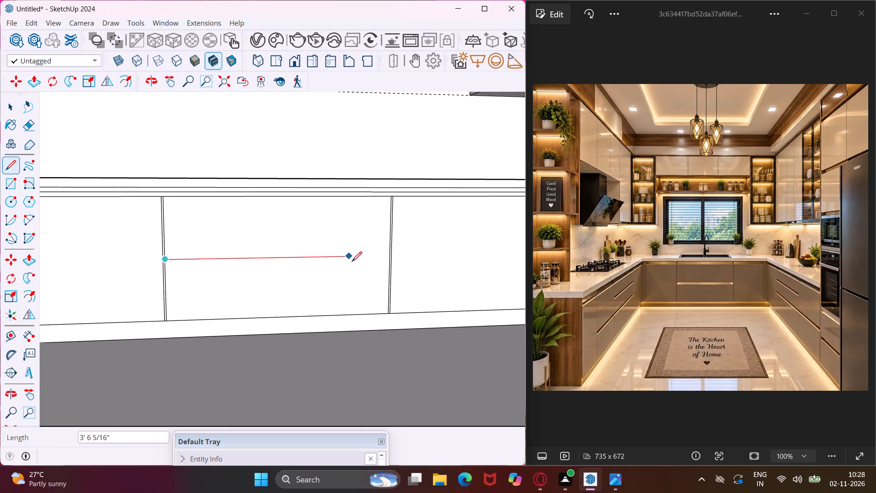
{"action": "left_click", "coordinate": [388, 257]}
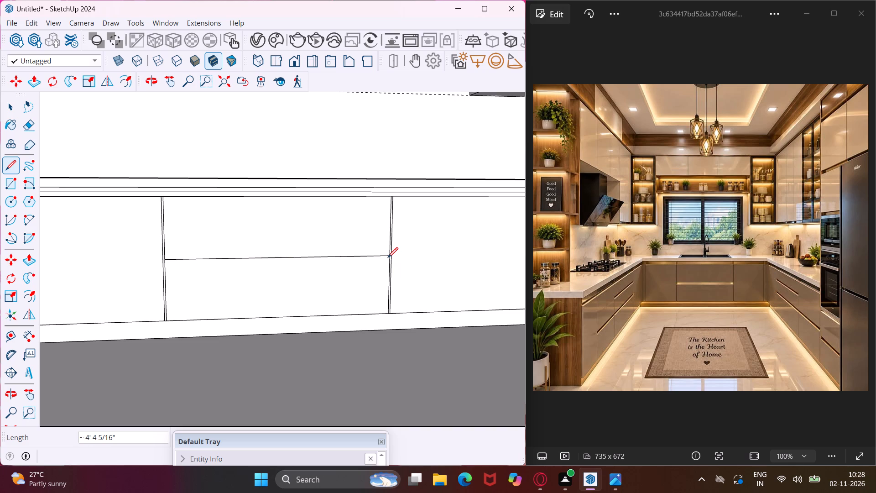
{"action": "key", "text": "Escape"}
{"action": "key", "text": "space"}
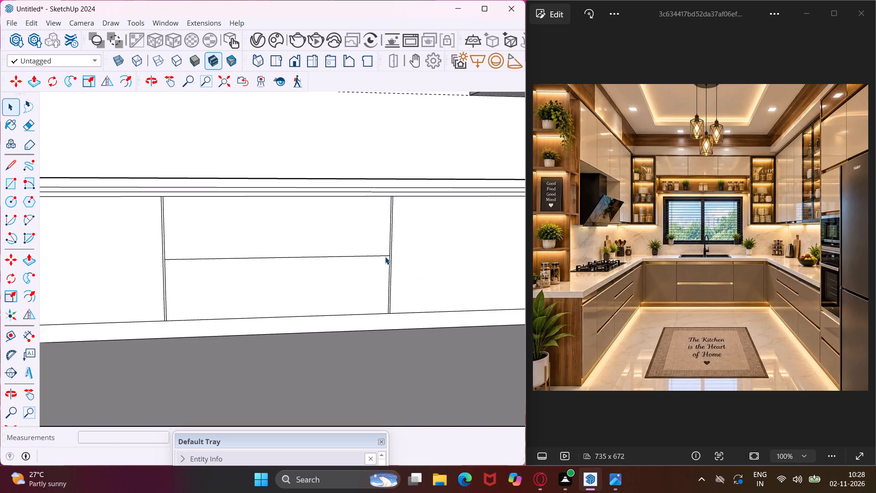
Copy the horizontal line across the back cabinet's middle panel 1" downward to form a horizontal groove.
{"action": "scroll", "coordinate": [385, 257], "scroll_direction": "up", "scroll_amount": 3}
{"action": "left_click", "coordinate": [385, 257]}
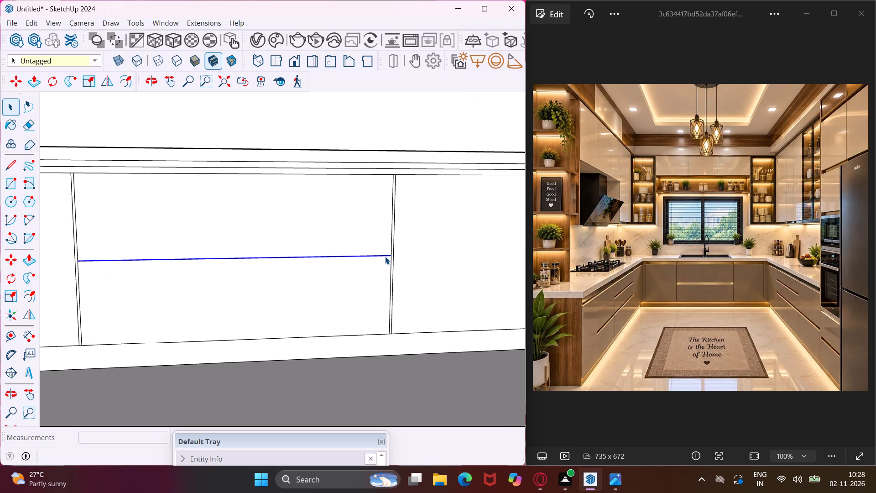
{"action": "key", "text": "m"}
{"action": "scroll", "coordinate": [385, 257], "scroll_direction": "up", "scroll_amount": 4}
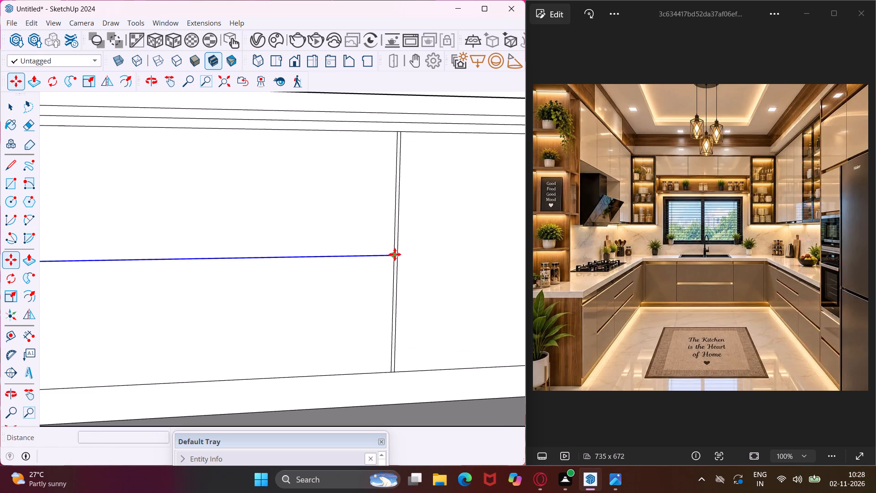
{"action": "left_click", "coordinate": [395, 254]}
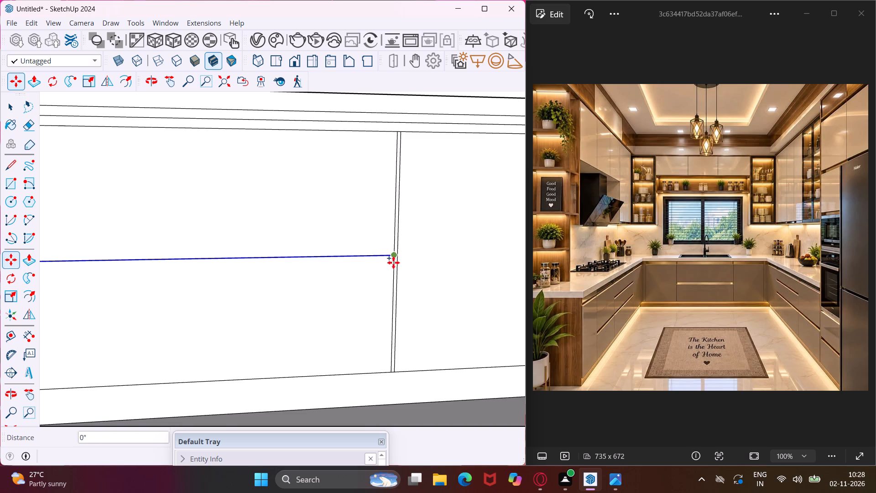
{"action": "scroll", "coordinate": [391, 269], "scroll_direction": "up", "scroll_amount": 4}
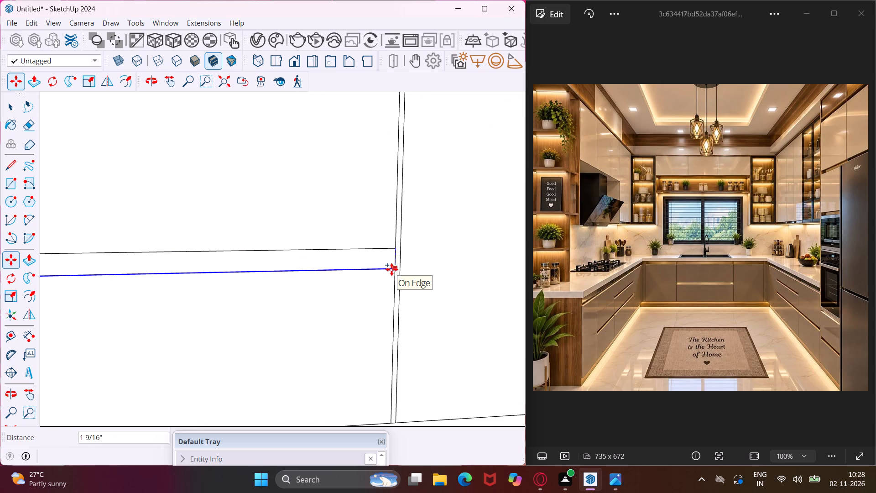
{"action": "key", "text": "1"}
{"action": "key", "text": "shift+quotedbl"}
{"action": "key", "text": "Return"}
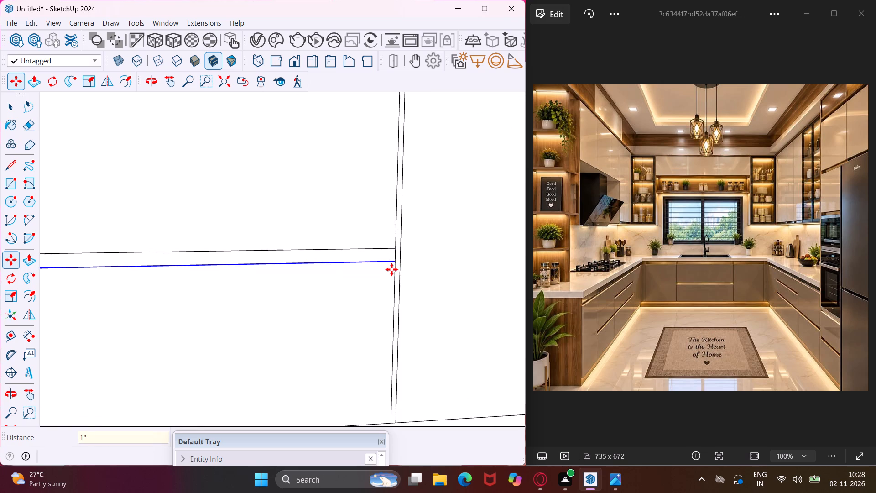
{"action": "key", "text": "Escape"}
{"action": "key", "text": "space"}
Delete all construction guides from the model.
{"action": "scroll", "coordinate": [391, 269], "scroll_direction": "down", "scroll_amount": 10}
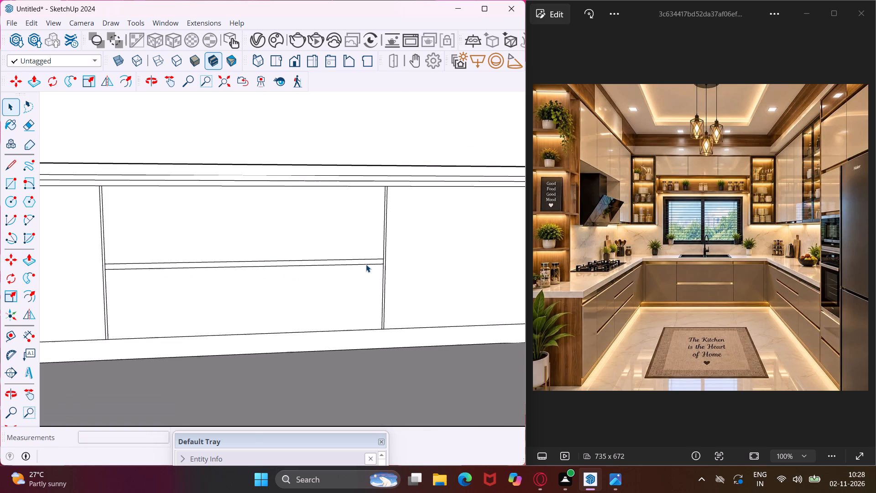
{"action": "scroll", "coordinate": [361, 258], "scroll_direction": "down", "scroll_amount": 15}
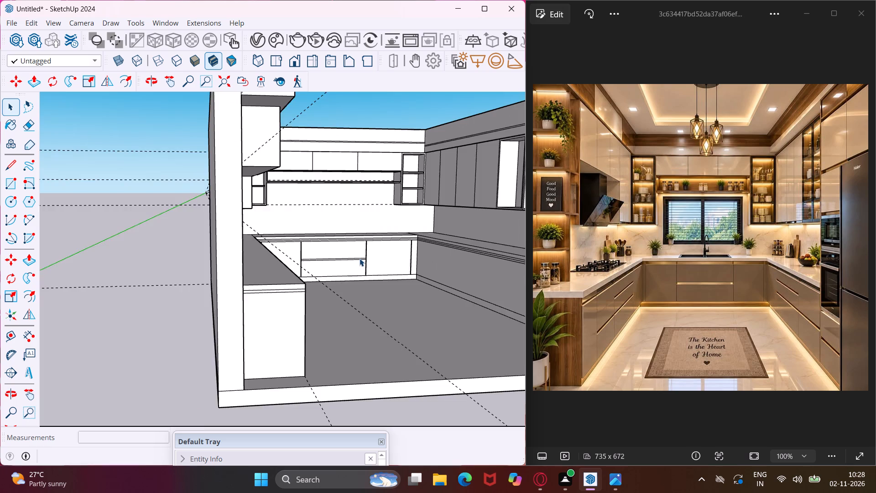
{"action": "scroll", "coordinate": [360, 258], "scroll_direction": "down", "scroll_amount": 6}
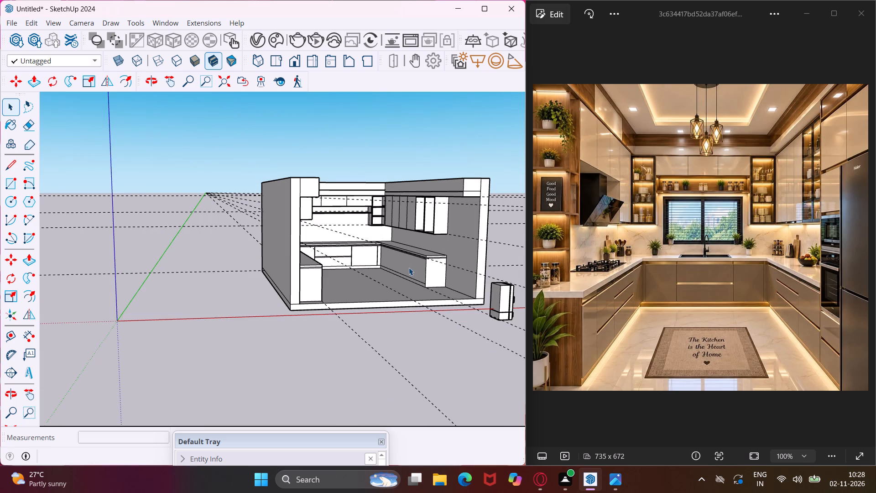
{"action": "scroll", "coordinate": [358, 265], "scroll_direction": "down", "scroll_amount": 4}
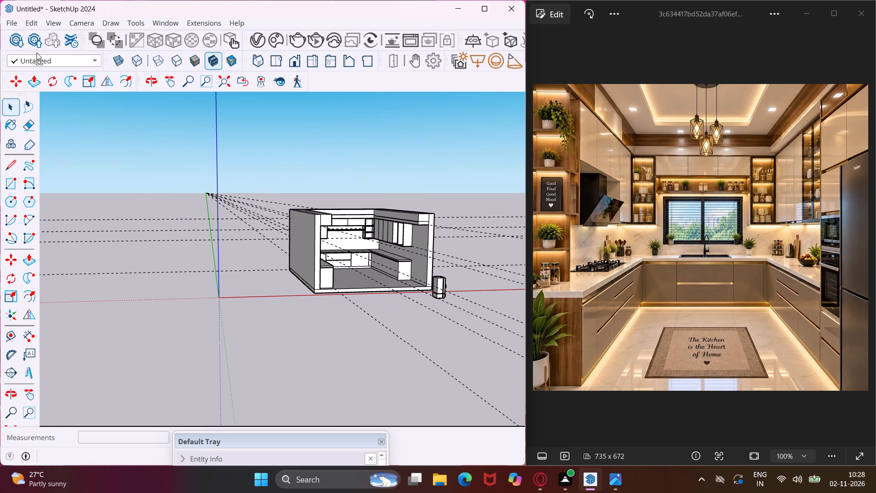
{"action": "left_click", "coordinate": [35, 26]}
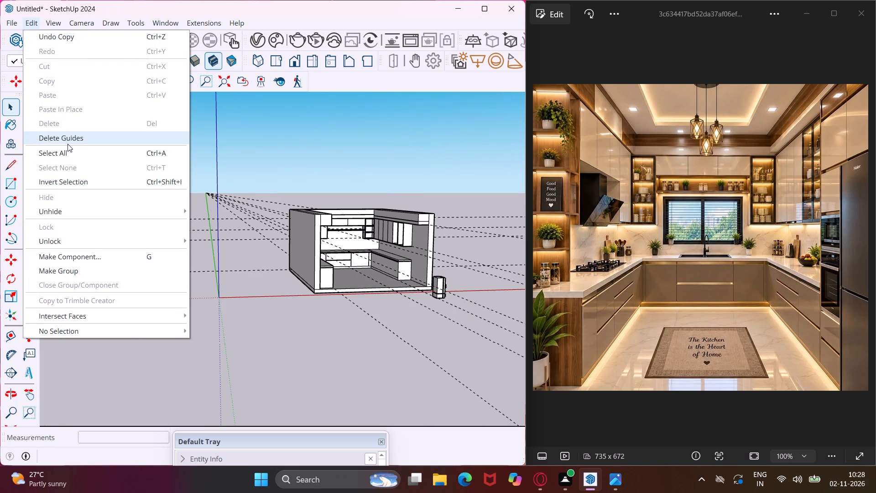
{"action": "left_click", "coordinate": [68, 144]}
Delete the small box-shaped appliance object standing outside the room beside the right wall.
{"action": "scroll", "coordinate": [458, 285], "scroll_direction": "up", "scroll_amount": 7}
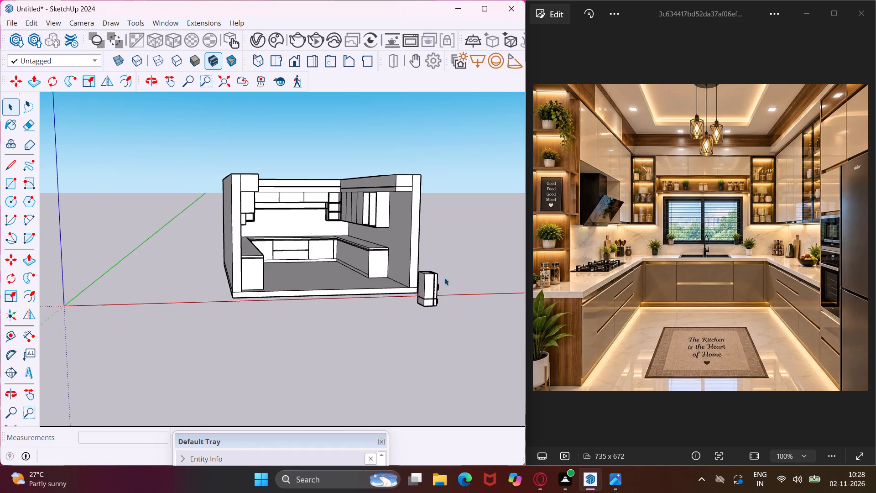
{"action": "scroll", "coordinate": [444, 278], "scroll_direction": "up", "scroll_amount": 2}
{"action": "middle_click_drag", "start_coordinate": [439, 276], "coordinate": [498, 294]}
{"action": "left_click", "coordinate": [489, 296]}
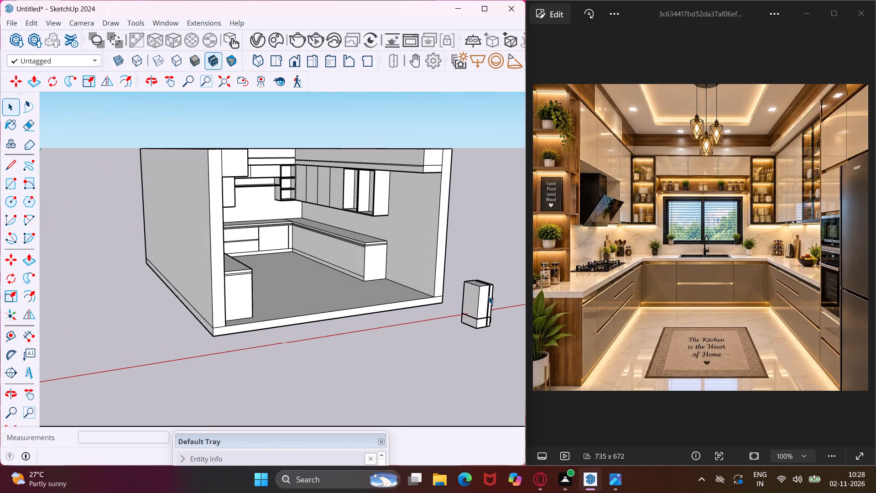
{"action": "left_click", "coordinate": [486, 300]}
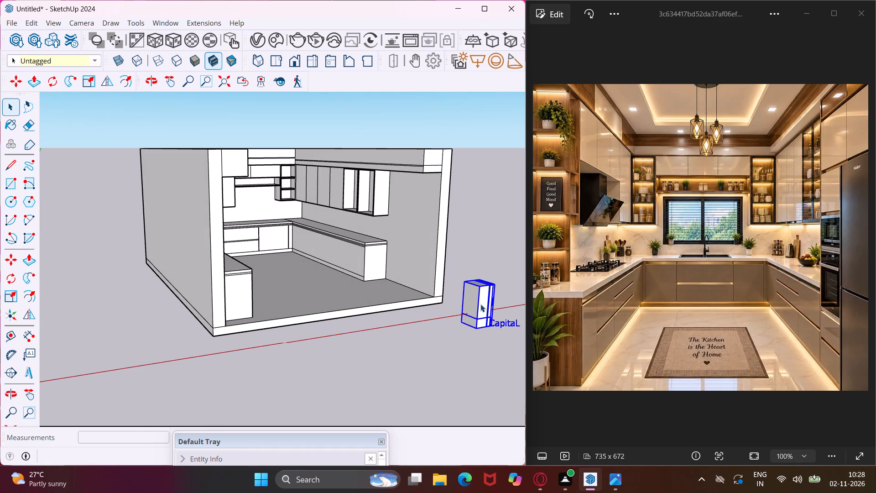
{"action": "key", "text": "Delete"}
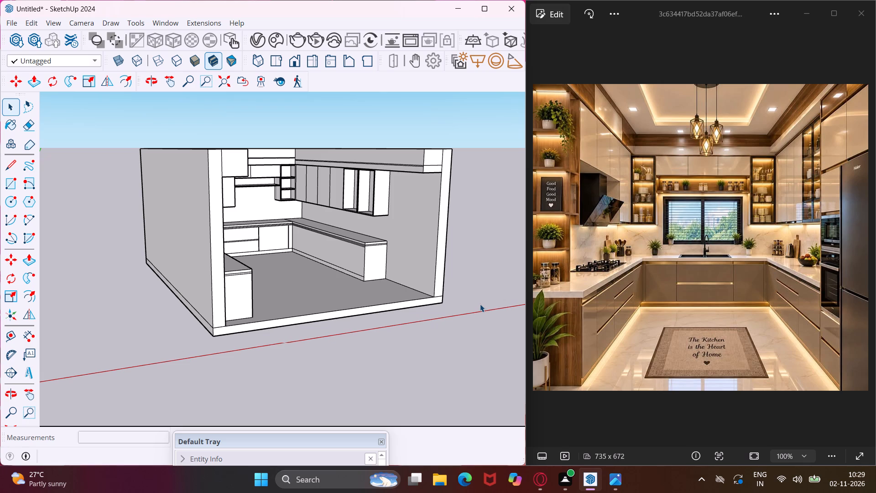
Draw a horizontal line across the right ceiling band's front end face, extending the lower groove line to the wall.
{"action": "scroll", "coordinate": [433, 154], "scroll_direction": "up", "scroll_amount": 4}
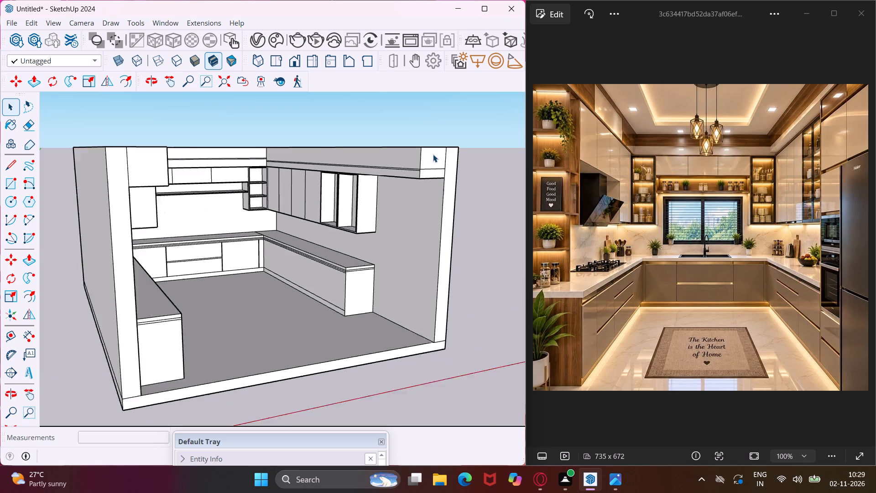
{"action": "scroll", "coordinate": [433, 154], "scroll_direction": "up", "scroll_amount": 1}
{"action": "middle_click_drag", "start_coordinate": [433, 154], "coordinate": [414, 134]}
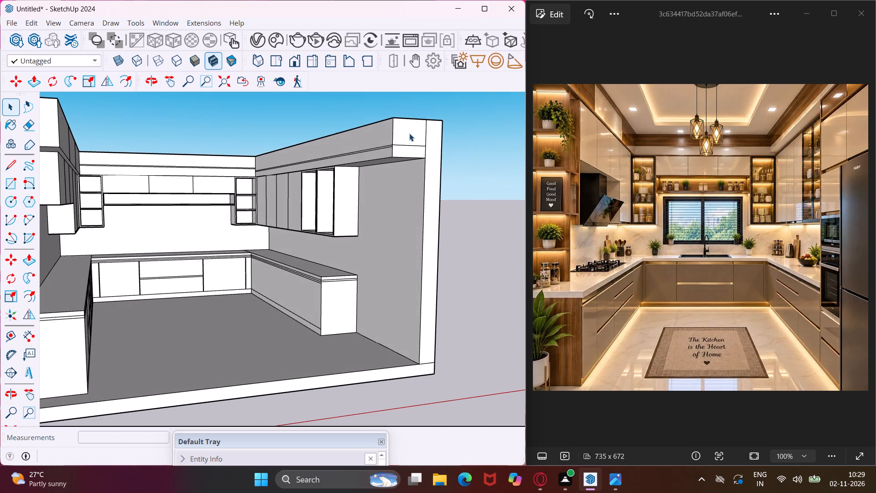
{"action": "scroll", "coordinate": [408, 133], "scroll_direction": "up", "scroll_amount": 2}
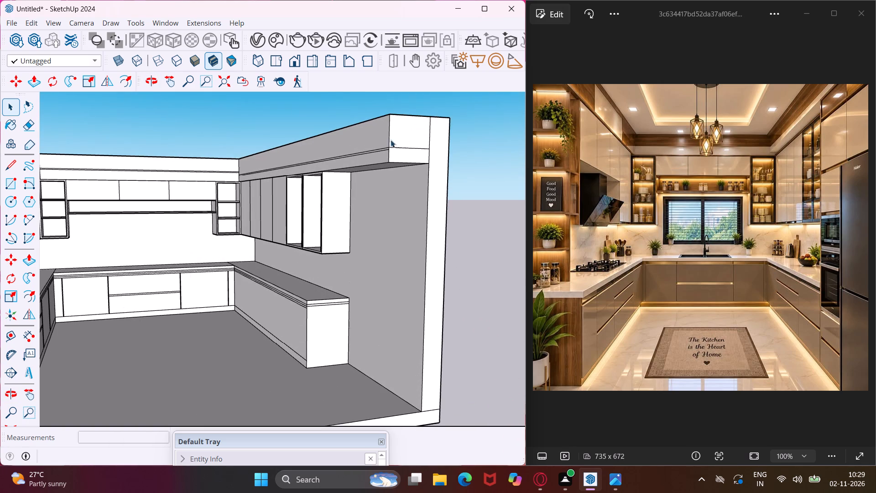
{"action": "left_click", "coordinate": [16, 168]}
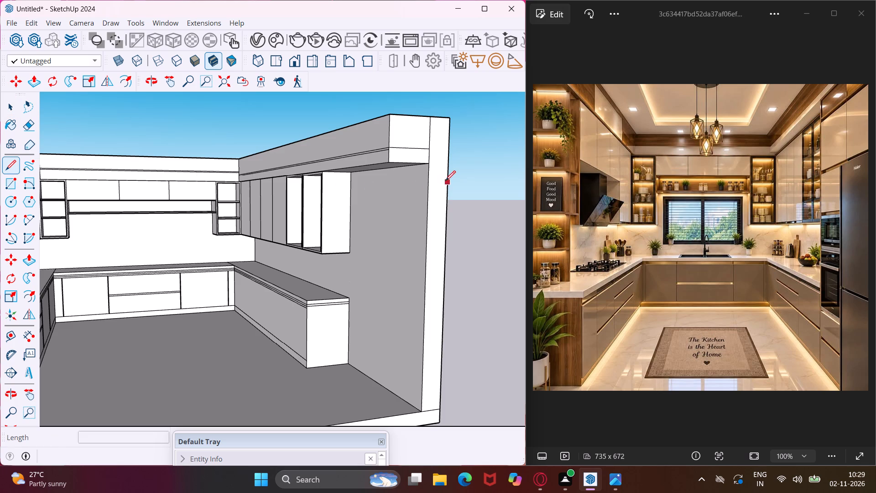
{"action": "scroll", "coordinate": [420, 147], "scroll_direction": "up", "scroll_amount": 12}
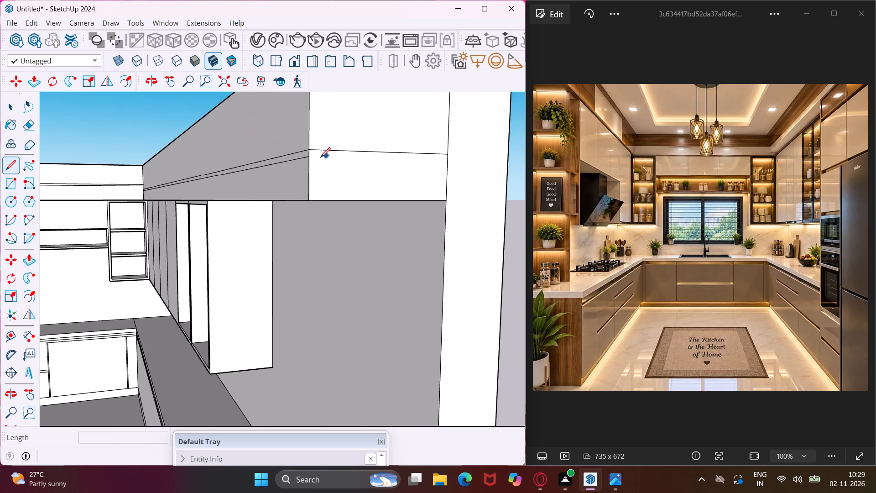
{"action": "left_click", "coordinate": [312, 157]}
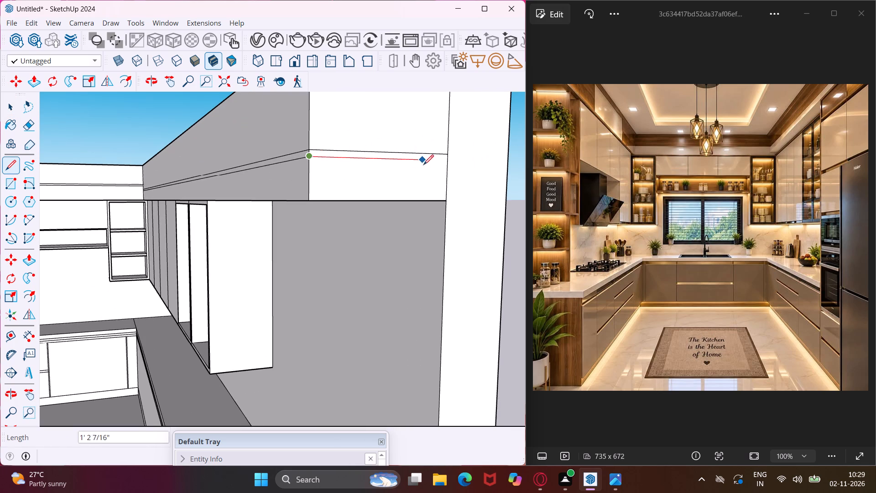
{"action": "left_click", "coordinate": [447, 163]}
{"action": "scroll", "coordinate": [381, 207], "scroll_direction": "down", "scroll_amount": 6}
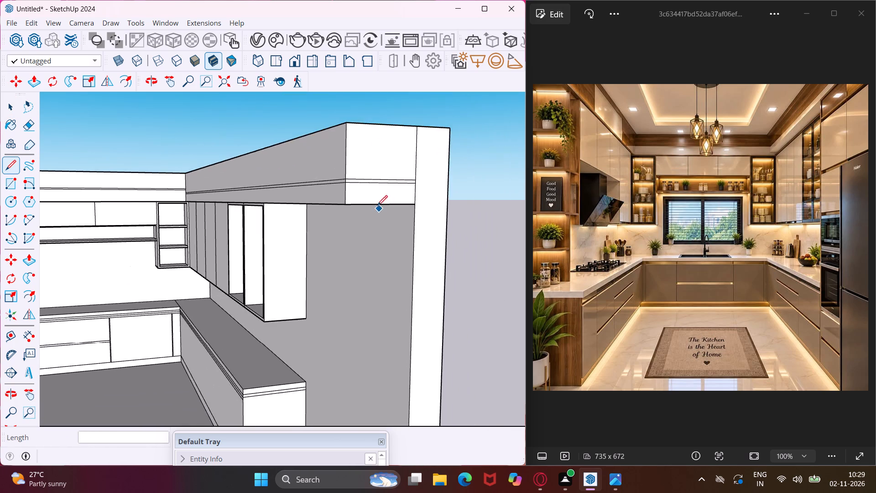
{"action": "scroll", "coordinate": [374, 194], "scroll_direction": "down", "scroll_amount": 9}
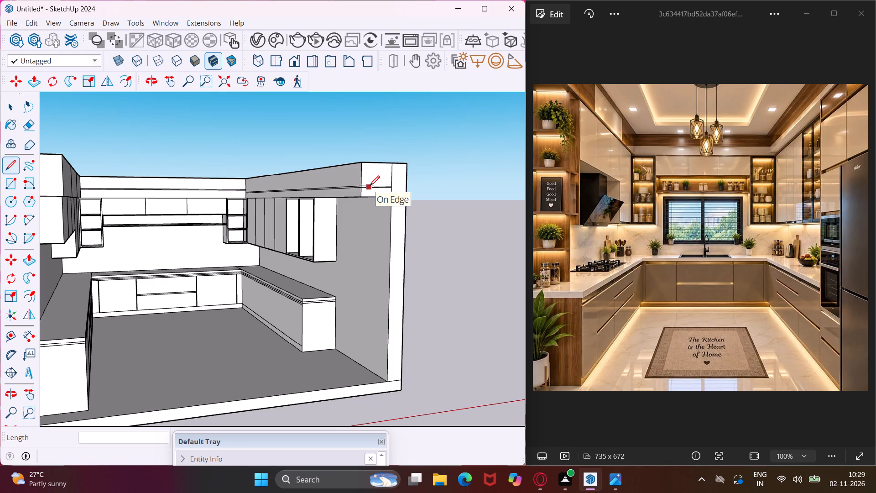
{"action": "key", "text": "Escape"}
{"action": "key", "text": "space"}
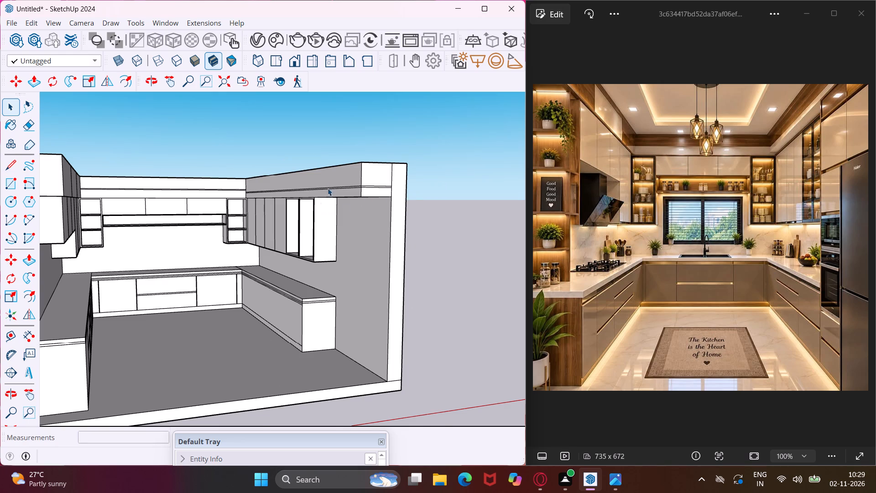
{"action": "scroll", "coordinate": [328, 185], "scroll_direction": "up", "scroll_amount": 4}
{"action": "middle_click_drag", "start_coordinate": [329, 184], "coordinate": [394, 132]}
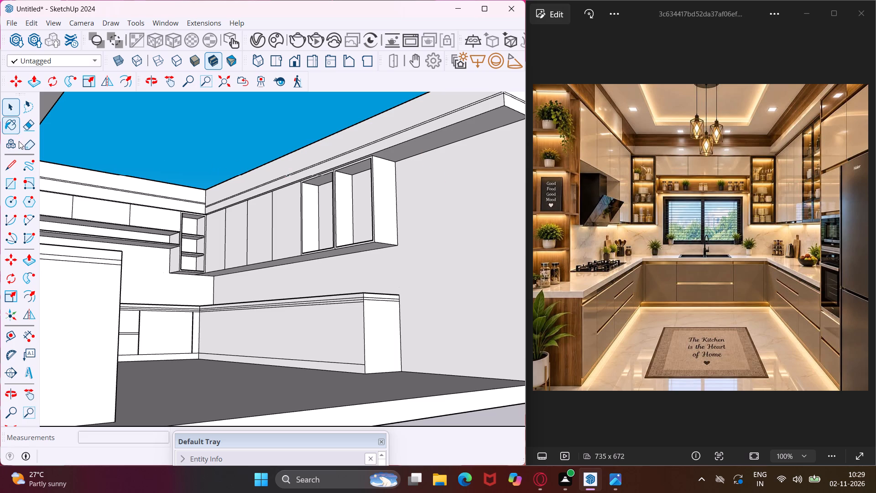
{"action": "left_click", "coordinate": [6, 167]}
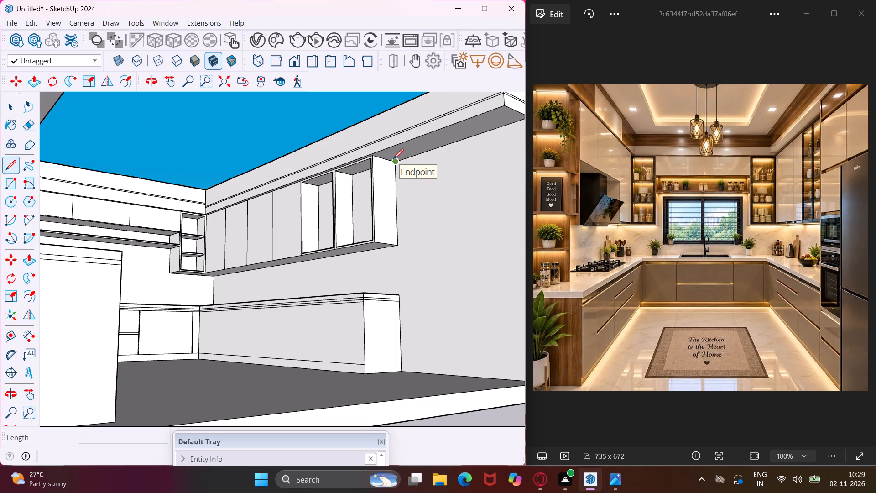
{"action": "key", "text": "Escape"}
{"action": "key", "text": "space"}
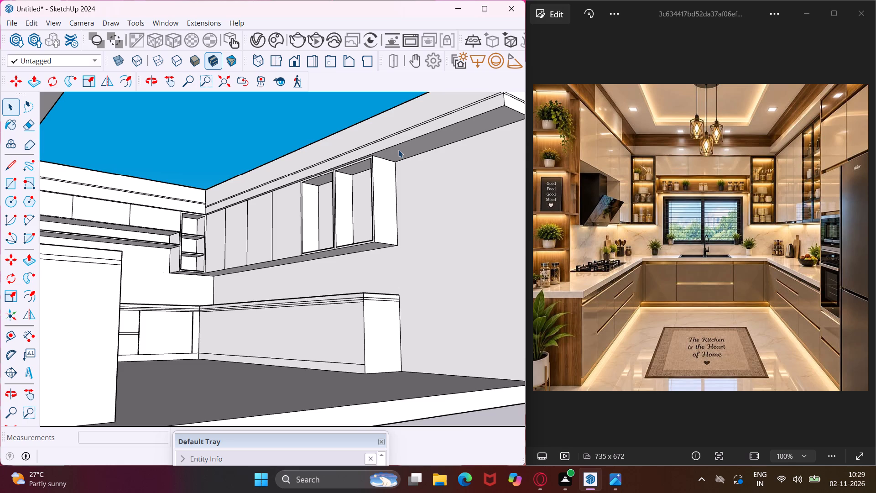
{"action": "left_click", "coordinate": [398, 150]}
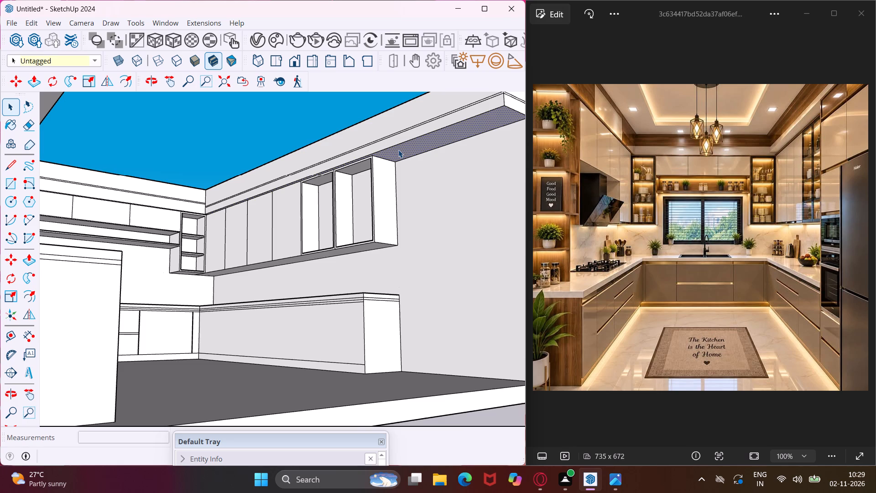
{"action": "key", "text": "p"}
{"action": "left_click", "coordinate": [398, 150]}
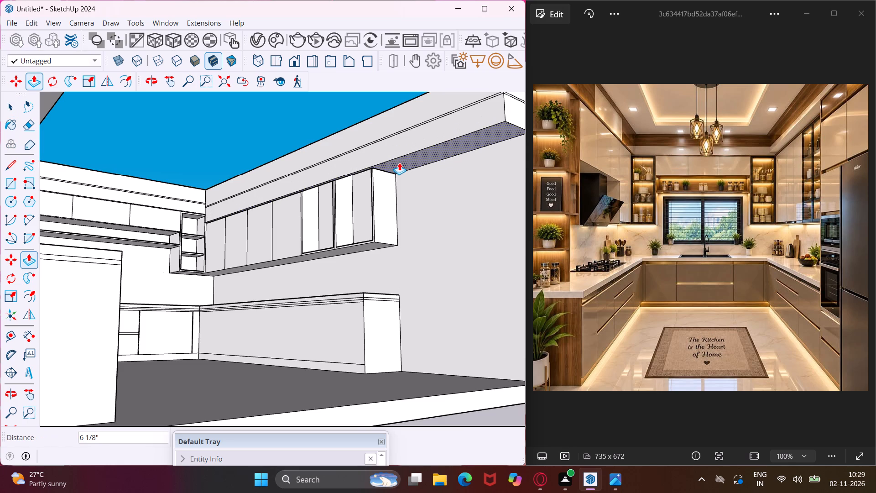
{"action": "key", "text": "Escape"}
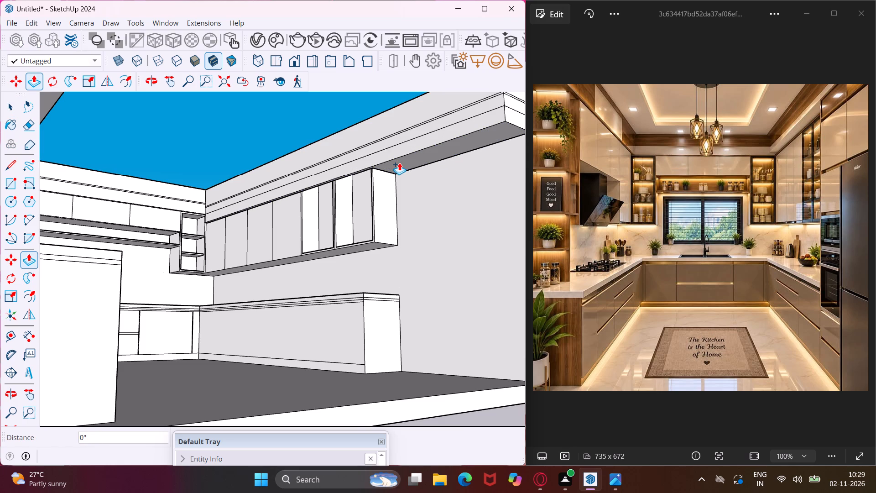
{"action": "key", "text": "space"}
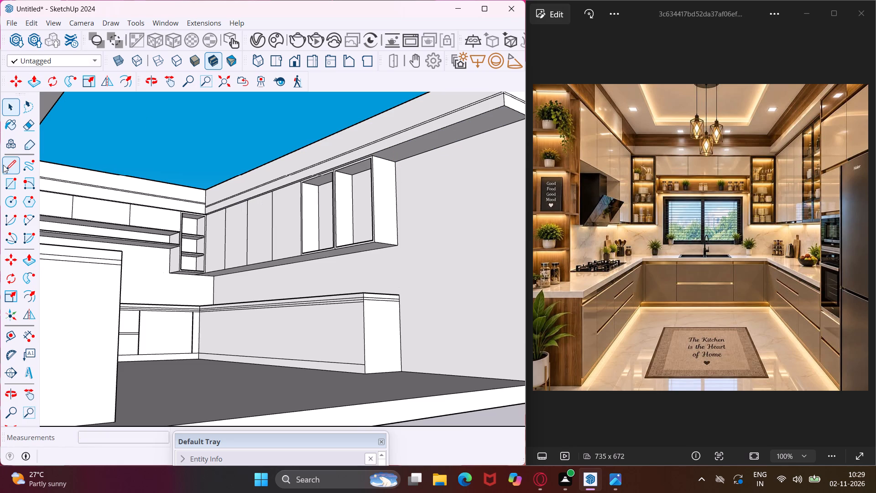
Draw a line about 2" long on the right ceiling band's underside, from the wall cabinet's front top corner to the band's edge.
{"action": "left_click", "coordinate": [7, 166]}
{"action": "scroll", "coordinate": [381, 166], "scroll_direction": "up", "scroll_amount": 12}
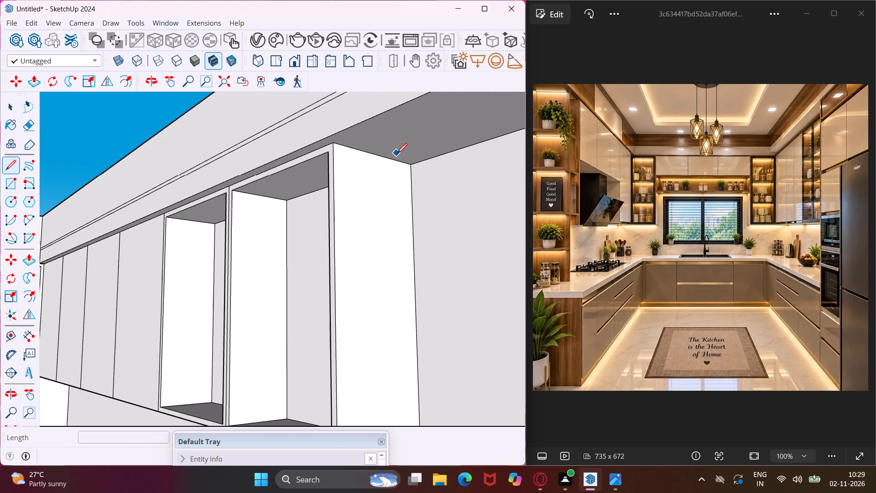
{"action": "left_click", "coordinate": [332, 142]}
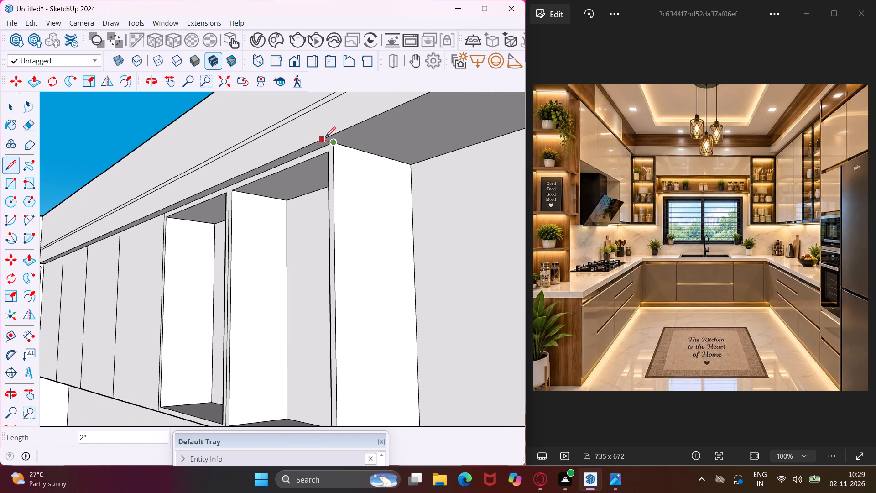
{"action": "left_click", "coordinate": [325, 137]}
{"action": "key", "text": "Escape"}
{"action": "key", "text": "space"}
Push/Pull the right ceiling band's underside, between the wall cabinets and the open front end, down about 1' 10".
{"action": "scroll", "coordinate": [266, 149], "scroll_direction": "down", "scroll_amount": 4}
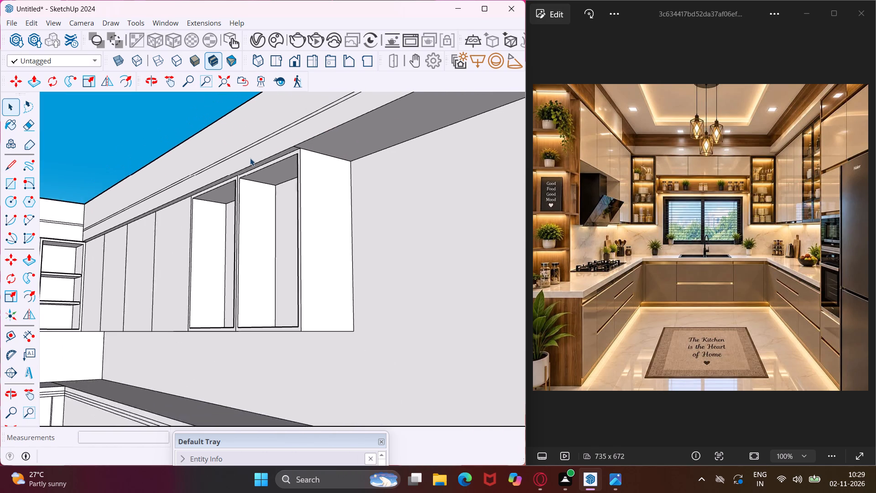
{"action": "scroll", "coordinate": [250, 158], "scroll_direction": "down", "scroll_amount": 9}
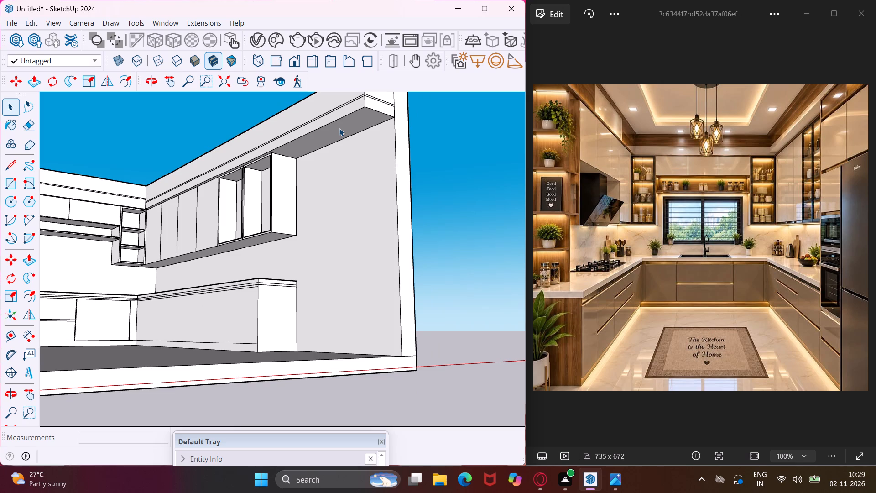
{"action": "left_click", "coordinate": [339, 128]}
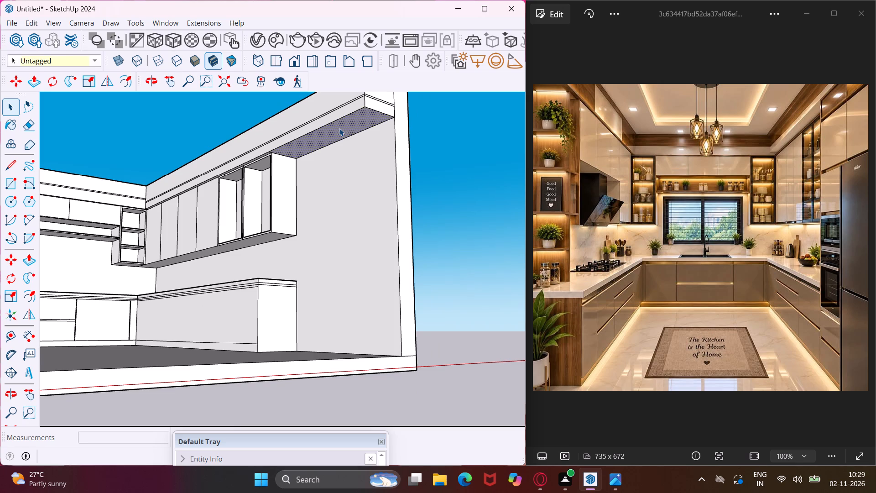
{"action": "key", "text": "p"}
{"action": "left_click", "coordinate": [339, 128]}
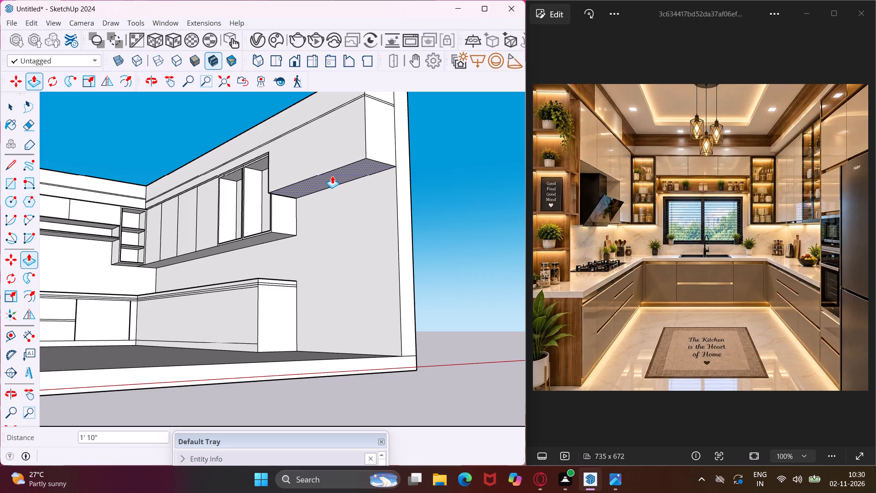
{"action": "left_click", "coordinate": [332, 176]}
{"action": "scroll", "coordinate": [330, 174], "scroll_direction": "up", "scroll_amount": 5}
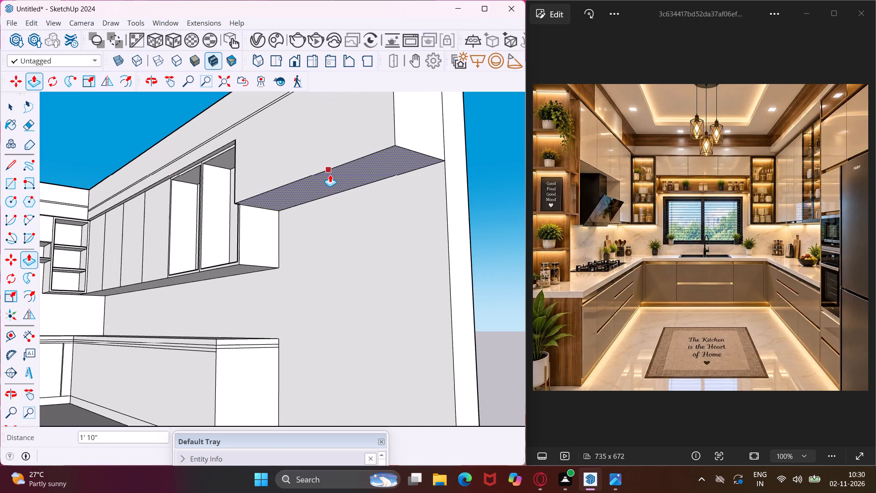
{"action": "key", "text": "Escape"}
{"action": "key", "text": "space"}
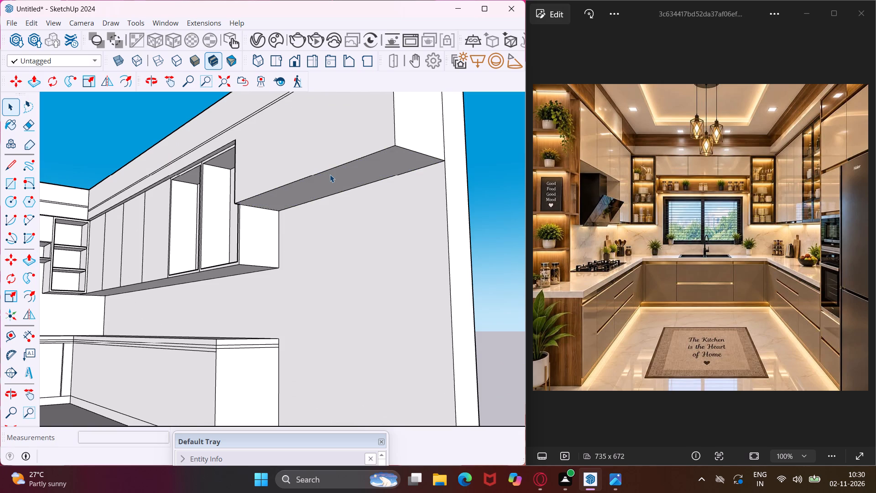
Draw a crosswise line about 1' 6" long across the lowered block's underside, from the wall edge to the front edge.
{"action": "left_click", "coordinate": [17, 163]}
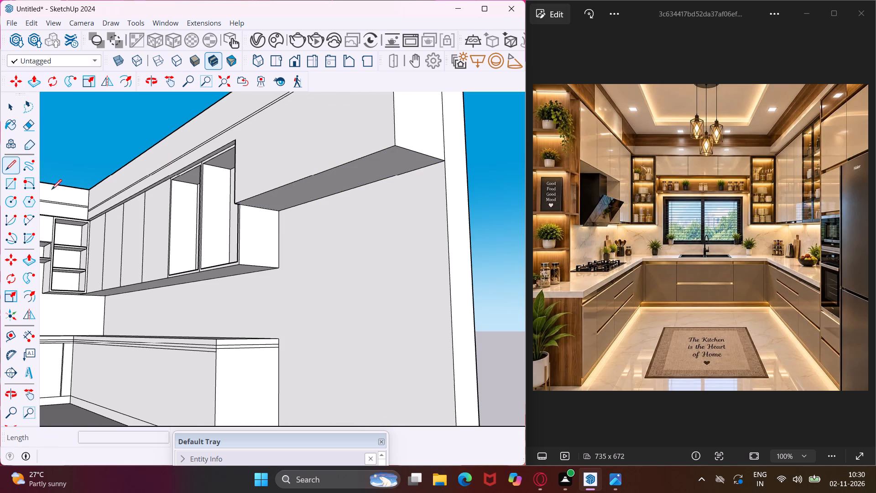
{"action": "middle_click_drag", "start_coordinate": [331, 234], "coordinate": [383, 226]}
{"action": "scroll", "coordinate": [331, 234], "scroll_direction": "up", "scroll_amount": 1}
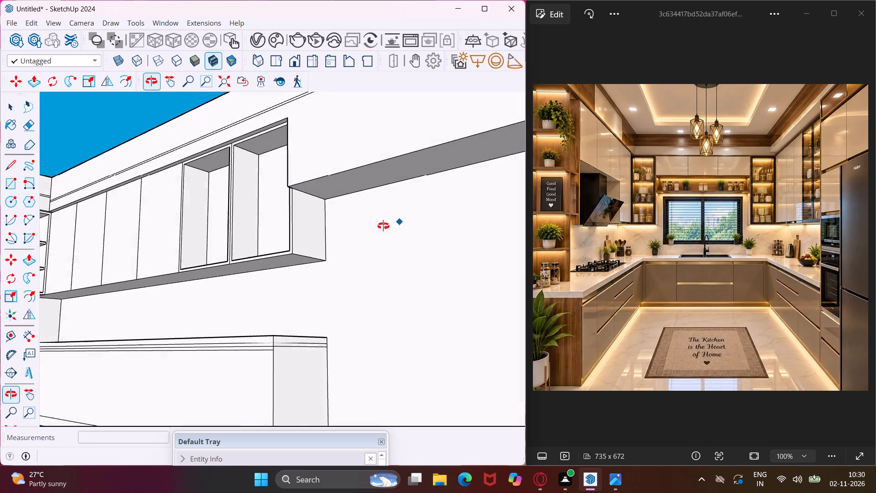
{"action": "middle_click_drag", "start_coordinate": [383, 226], "coordinate": [389, 225]}
{"action": "scroll", "coordinate": [292, 198], "scroll_direction": "down", "scroll_amount": 3}
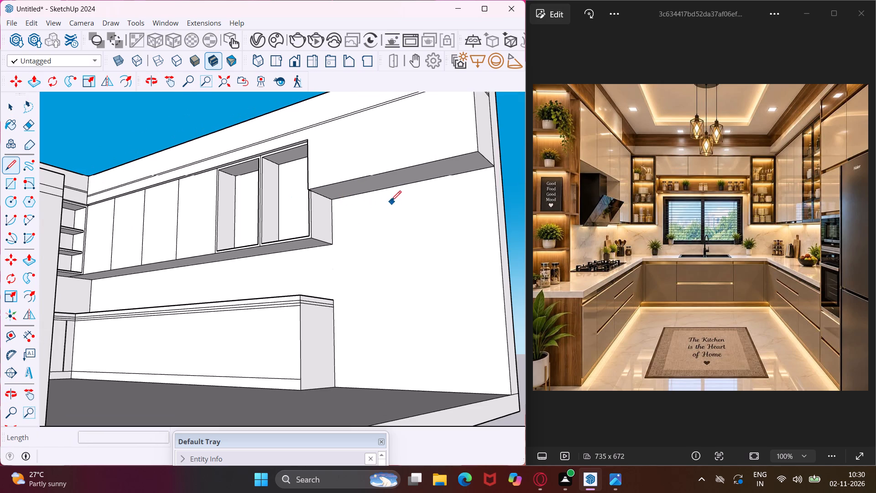
{"action": "scroll", "coordinate": [384, 190], "scroll_direction": "up", "scroll_amount": 3}
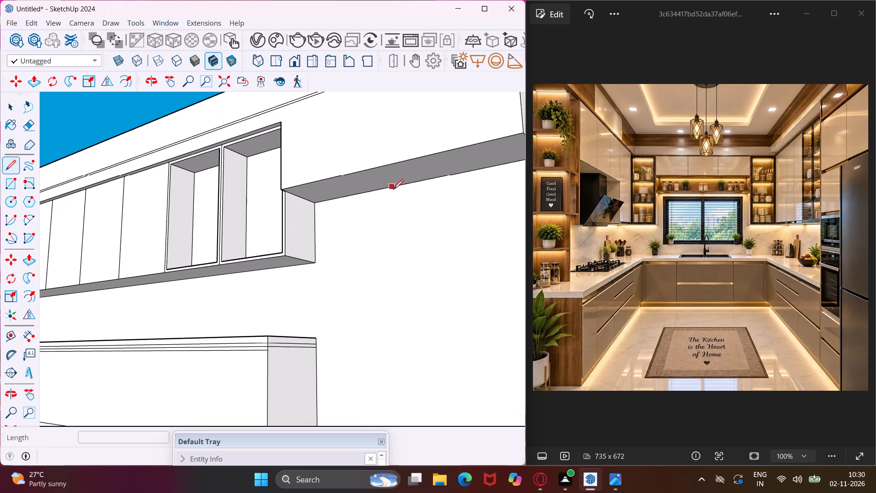
{"action": "left_click", "coordinate": [393, 189]}
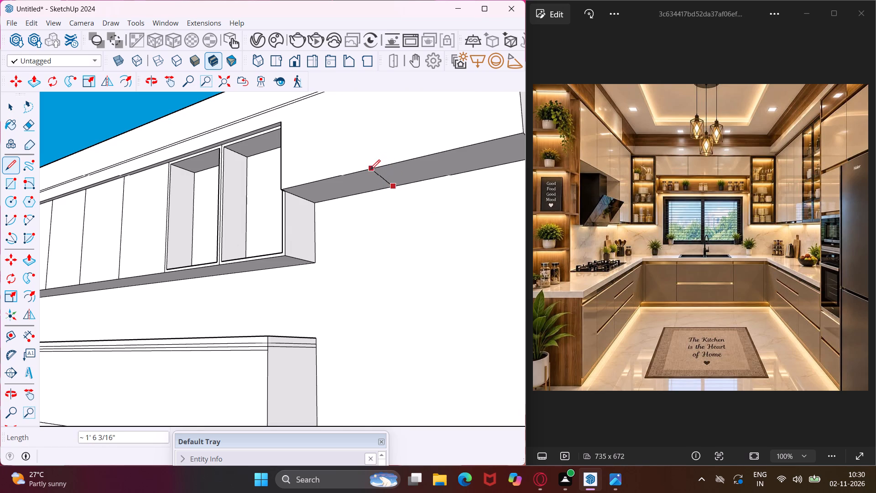
{"action": "left_click", "coordinate": [369, 171]}
{"action": "scroll", "coordinate": [313, 172], "scroll_direction": "down", "scroll_amount": 4}
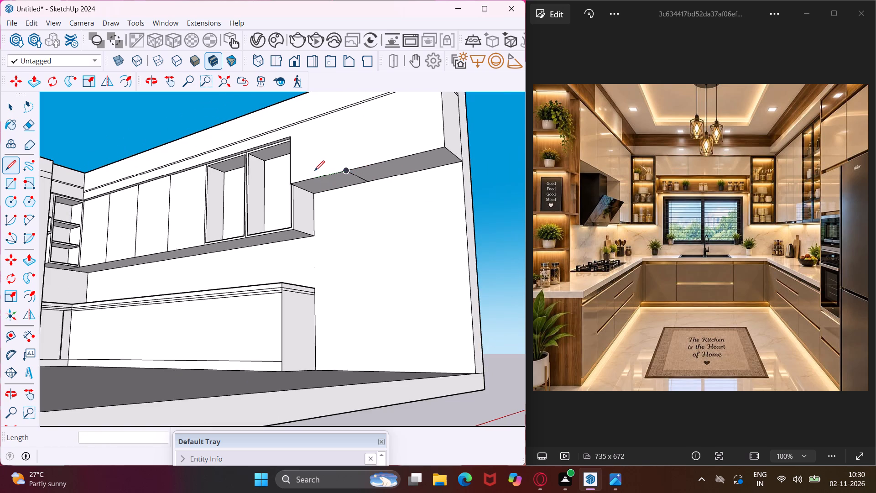
{"action": "key", "text": "Escape"}
{"action": "key", "text": "space"}
Push/Pull the underside section beside the wall cabinets down 1' 8" to the cabinets' bottom, and a further 5' to the floor.
{"action": "left_click", "coordinate": [334, 187]}
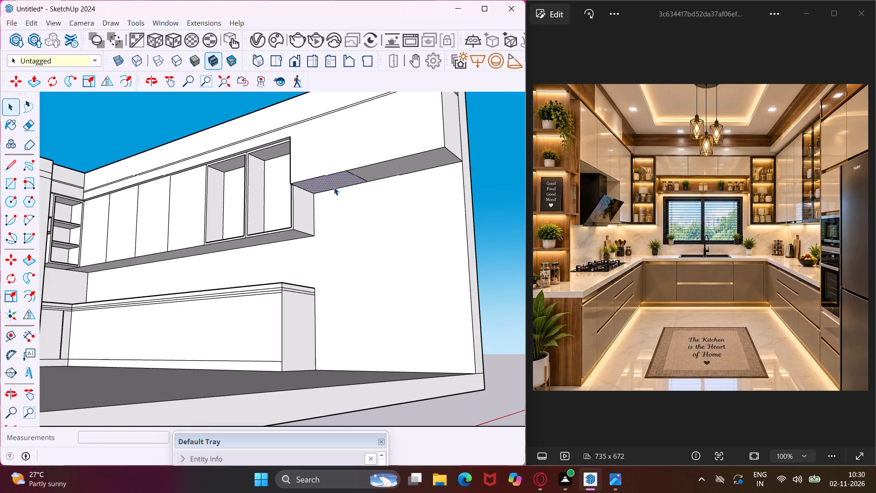
{"action": "key", "text": "p"}
{"action": "left_click", "coordinate": [334, 187]}
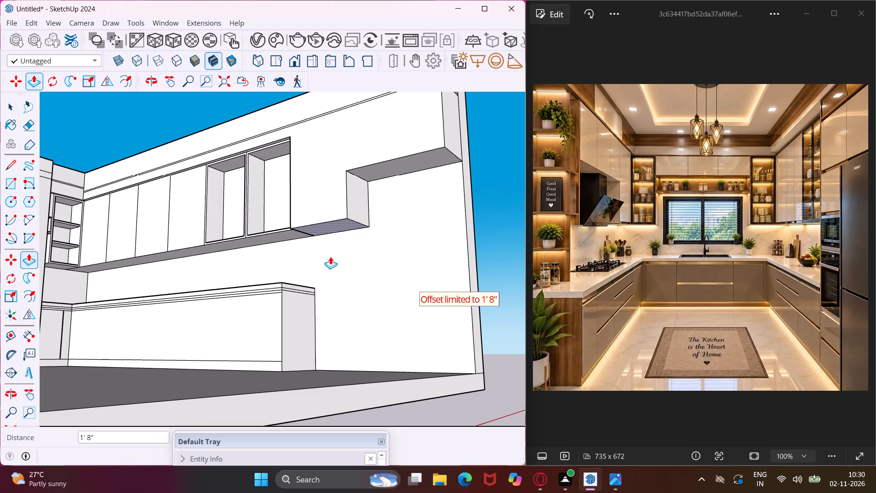
{"action": "left_click", "coordinate": [330, 257]}
{"action": "key", "text": "Escape"}
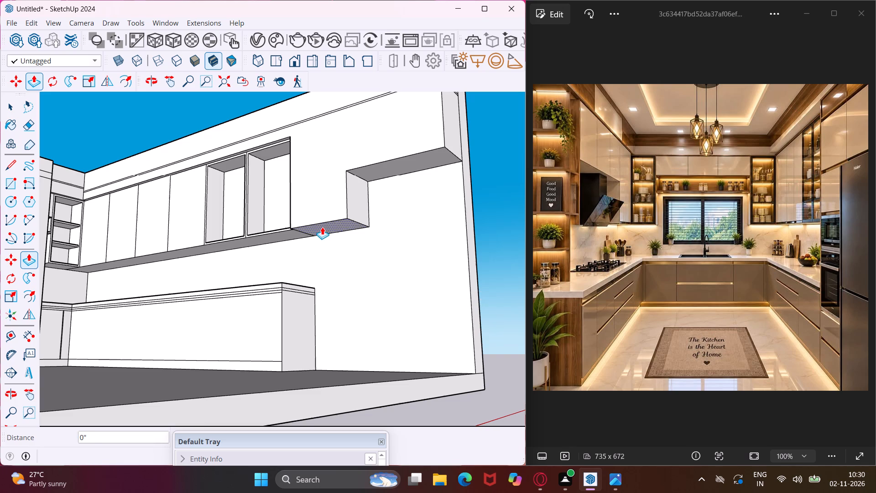
{"action": "left_click", "coordinate": [322, 227]}
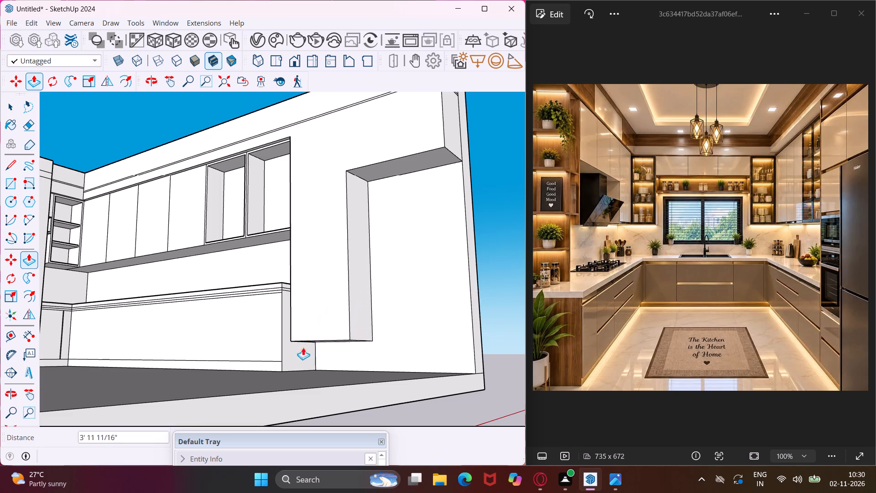
{"action": "left_click", "coordinate": [281, 375]}
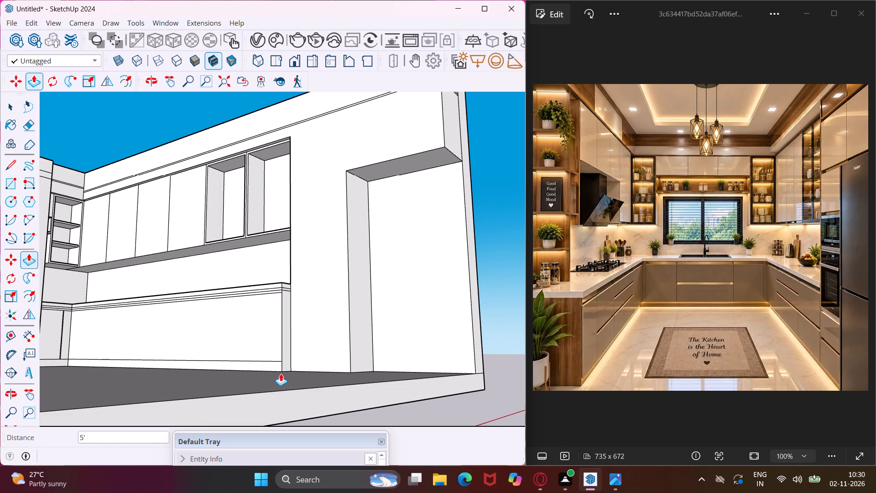
{"action": "scroll", "coordinate": [234, 334], "scroll_direction": "down", "scroll_amount": 3}
{"action": "key", "text": "Escape"}
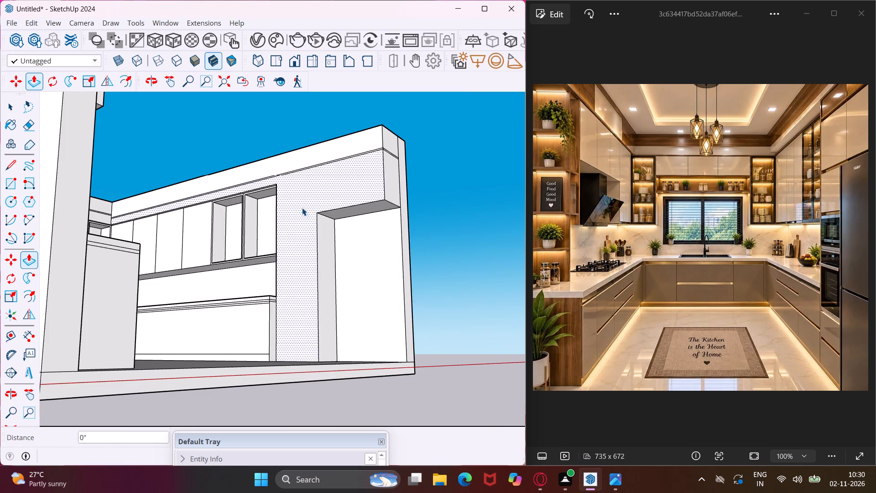
{"action": "key", "text": "space"}
{"action": "key", "text": "Escape"}
{"action": "key", "text": "space"}
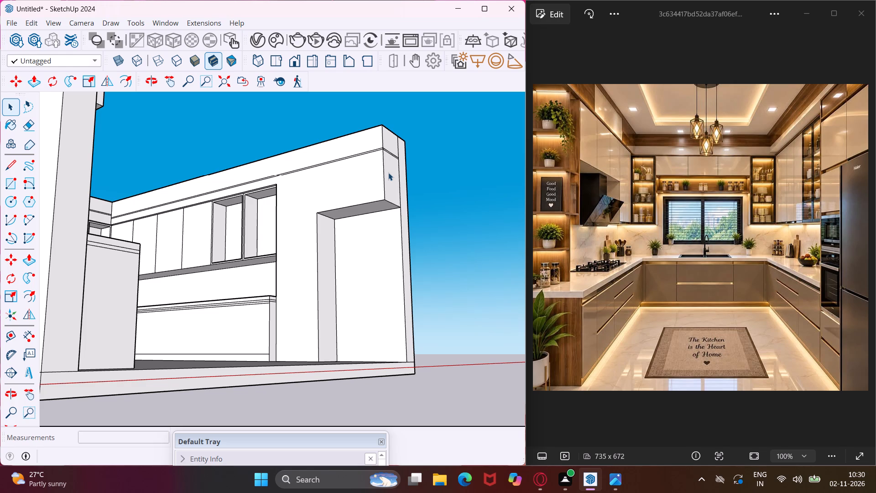
Push/Pull the underside of the remaining overhead block, above the open recess, down about 5 1/4".
{"action": "middle_click_drag", "start_coordinate": [388, 173], "coordinate": [389, 181]}
{"action": "scroll", "coordinate": [392, 167], "scroll_direction": "up", "scroll_amount": 3}
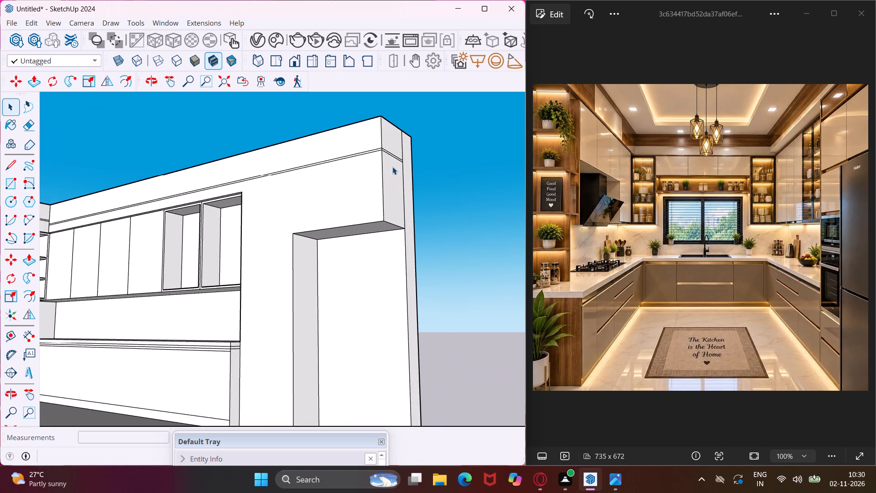
{"action": "scroll", "coordinate": [392, 167], "scroll_direction": "up", "scroll_amount": 1}
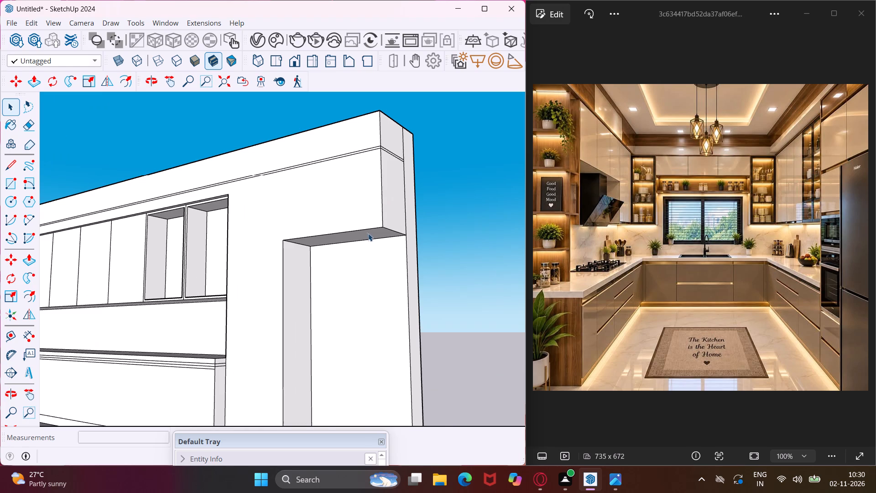
{"action": "scroll", "coordinate": [366, 231], "scroll_direction": "up", "scroll_amount": 4}
{"action": "left_click", "coordinate": [363, 240]}
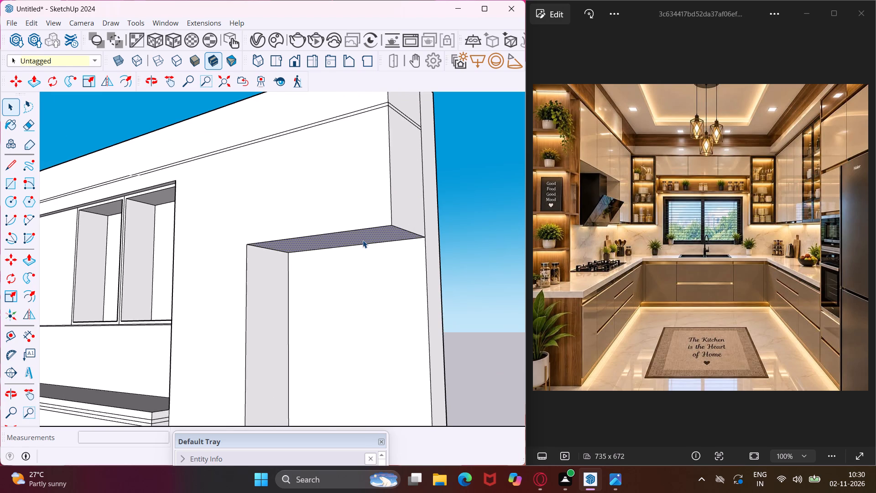
{"action": "key", "text": "p"}
{"action": "left_click", "coordinate": [363, 240]}
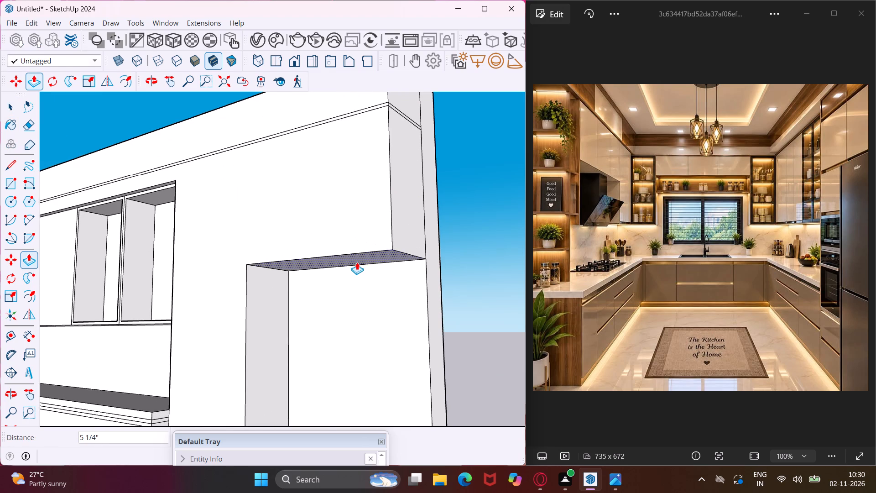
{"action": "left_click", "coordinate": [357, 262]}
{"action": "key", "text": "Escape"}
{"action": "key", "text": "space"}
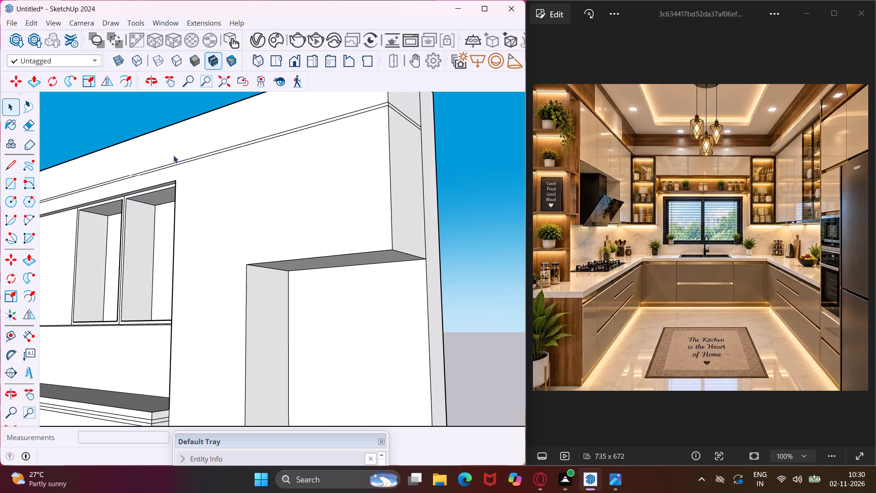
Draw two lengthwise lines about 5' 9" long across the overhead block's front face, one from the wall cabinet's top corner and one below.
{"action": "left_click", "coordinate": [12, 163]}
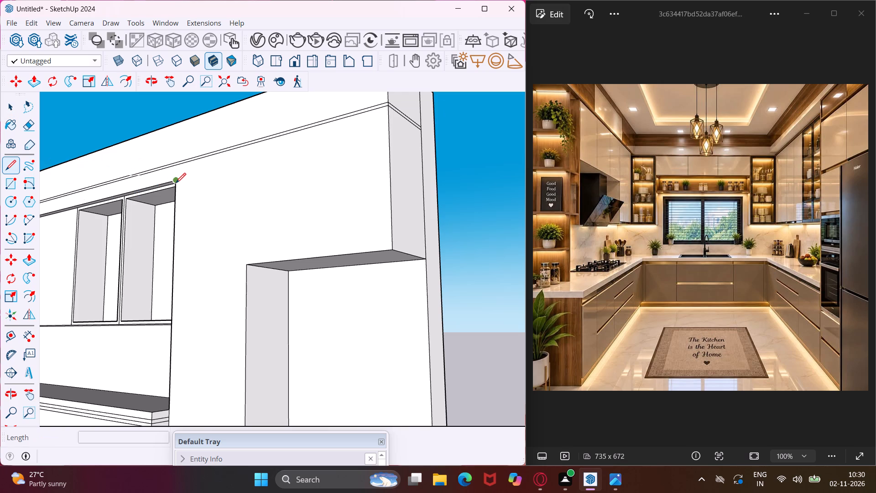
{"action": "left_click", "coordinate": [176, 183]}
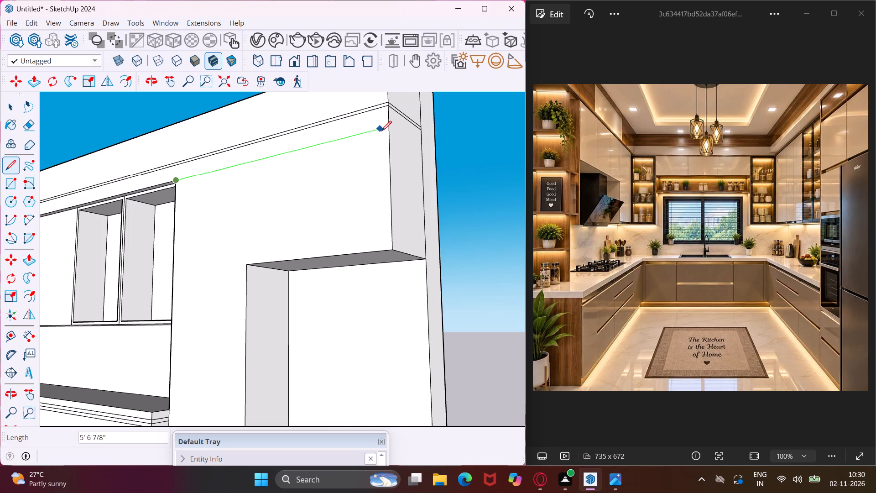
{"action": "left_click", "coordinate": [388, 129]}
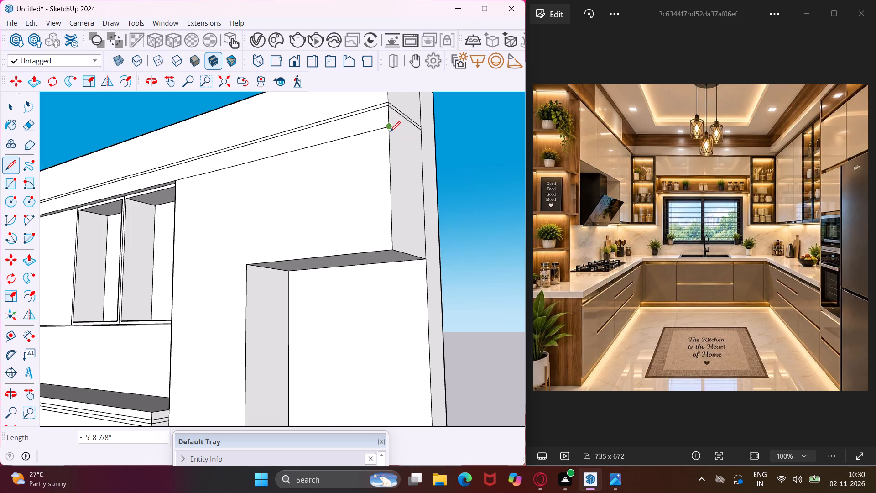
{"action": "left_click", "coordinate": [389, 156]}
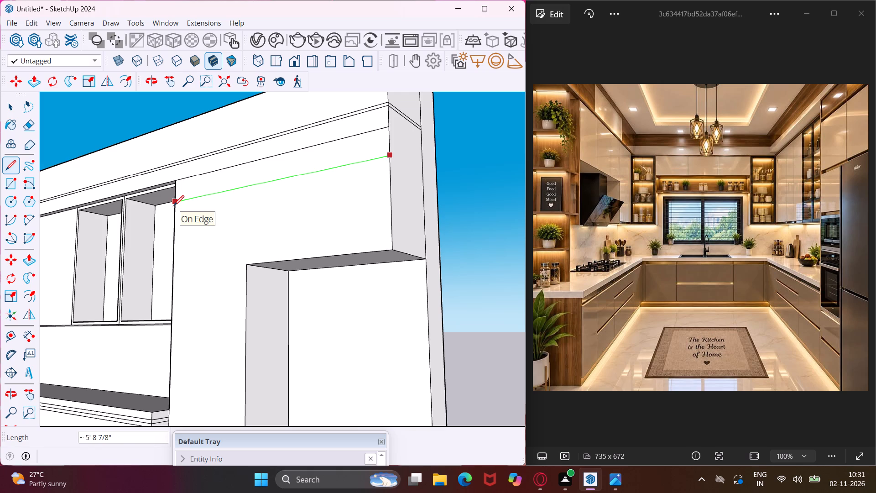
{"action": "key", "text": "Escape"}
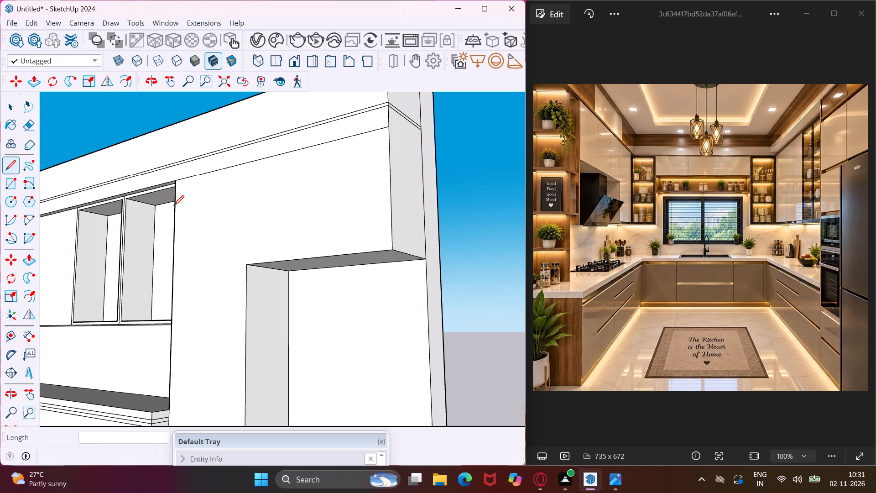
{"action": "left_click", "coordinate": [174, 209]}
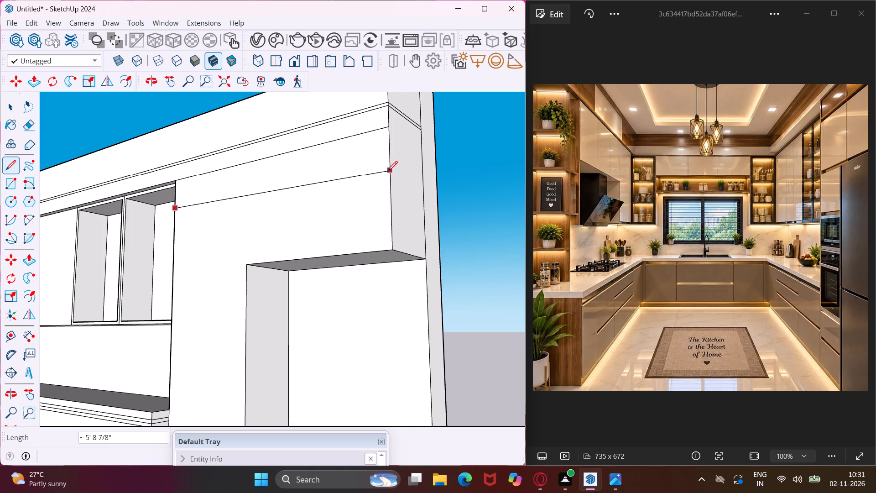
{"action": "left_click", "coordinate": [389, 166]}
{"action": "key", "text": "Escape"}
{"action": "key", "text": "space"}
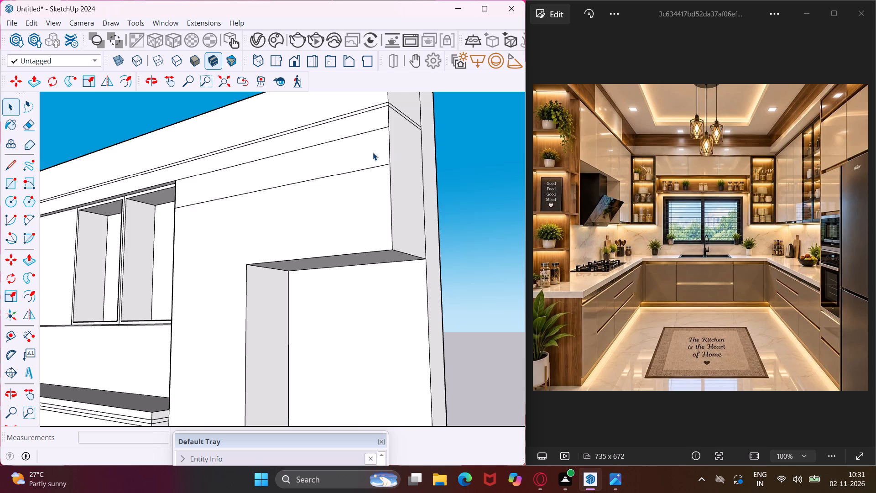
Offset the outline of the strip between the two new lines inward by about 1 7/16".
{"action": "left_click", "coordinate": [373, 152]}
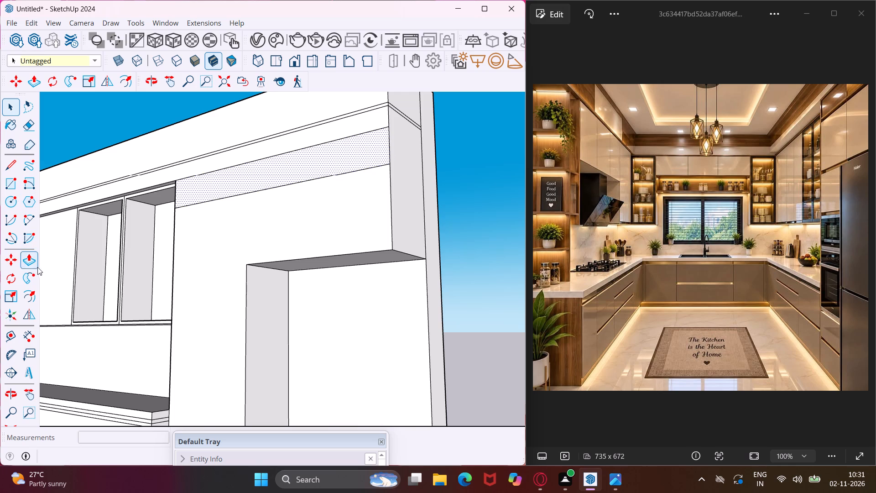
{"action": "left_click", "coordinate": [33, 289]}
{"action": "scroll", "coordinate": [174, 187], "scroll_direction": "up", "scroll_amount": 3}
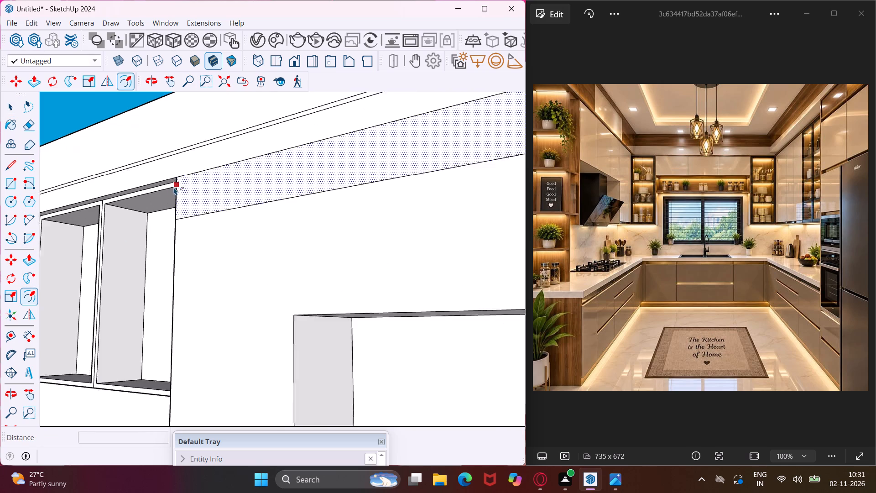
{"action": "scroll", "coordinate": [174, 187], "scroll_direction": "up", "scroll_amount": 2}
{"action": "left_click", "coordinate": [183, 186]}
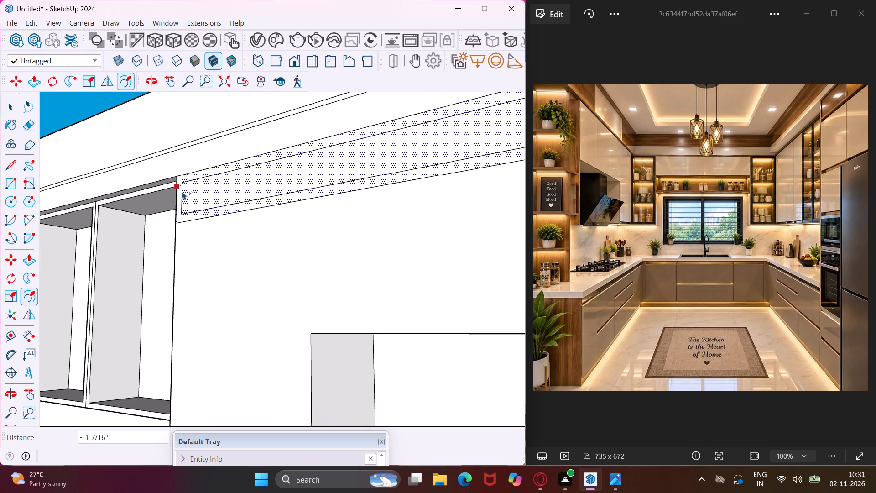
{"action": "left_click", "coordinate": [182, 192]}
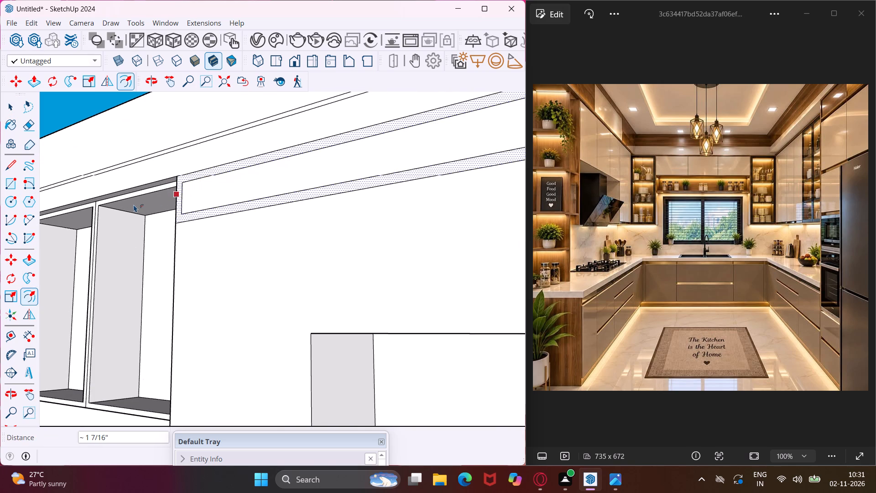
Undo the inward offset of the strip outline on the overhead block's front face.
{"action": "scroll", "coordinate": [117, 197], "scroll_direction": "down", "scroll_amount": 5}
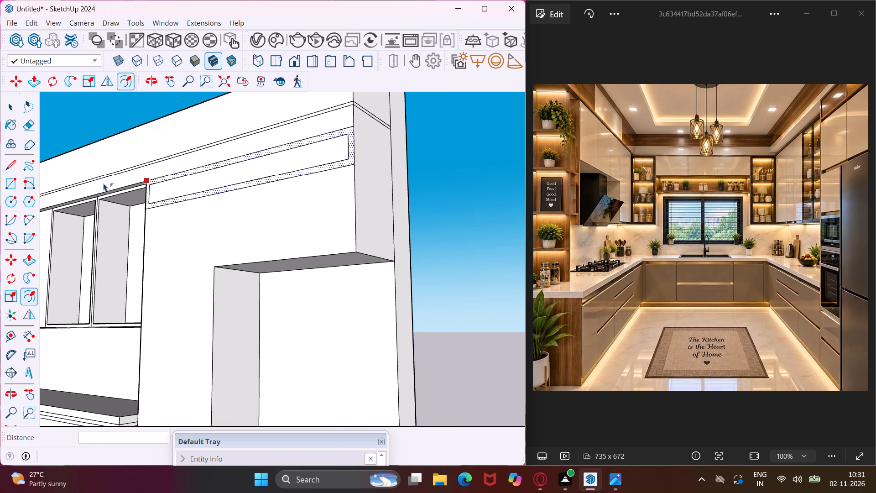
{"action": "key", "text": "Escape"}
{"action": "key", "text": "space"}
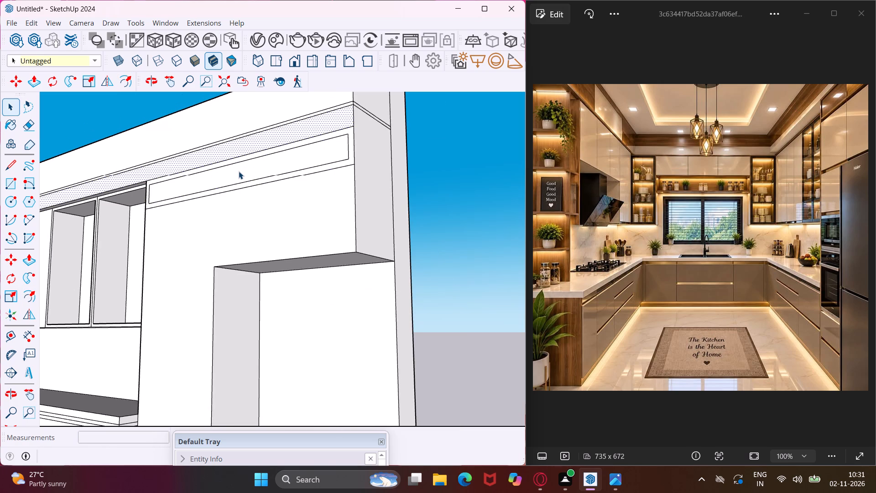
{"action": "left_click", "coordinate": [285, 205]}
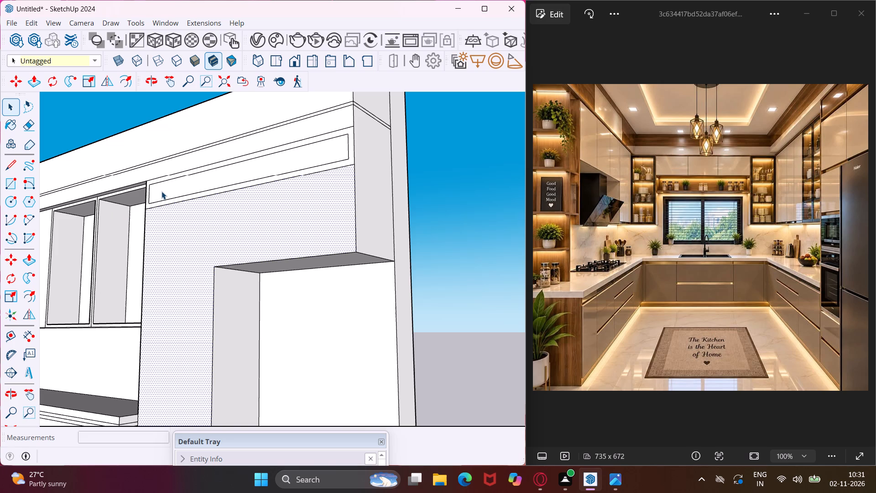
{"action": "key", "text": "ctrl+z"}
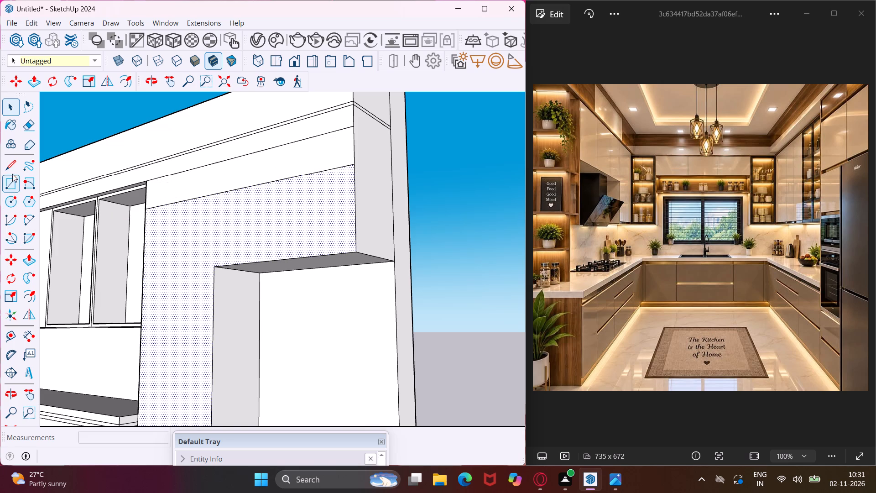
Draw a line about 2' 4 1/8" long from the recess opening's top corner across to the front face's edge beside the wall cabinets.
{"action": "left_click", "coordinate": [12, 162]}
{"action": "left_click", "coordinate": [214, 266]}
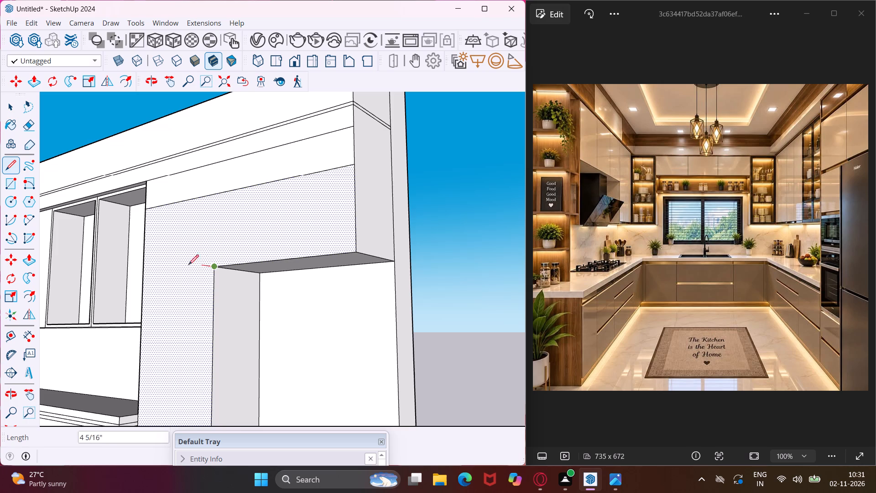
{"action": "scroll", "coordinate": [141, 271], "scroll_direction": "up", "scroll_amount": 3}
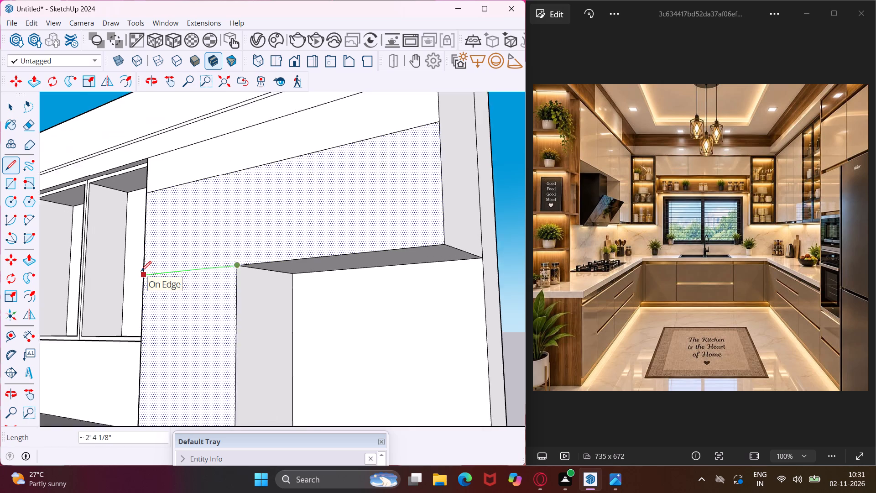
{"action": "left_click", "coordinate": [141, 276]}
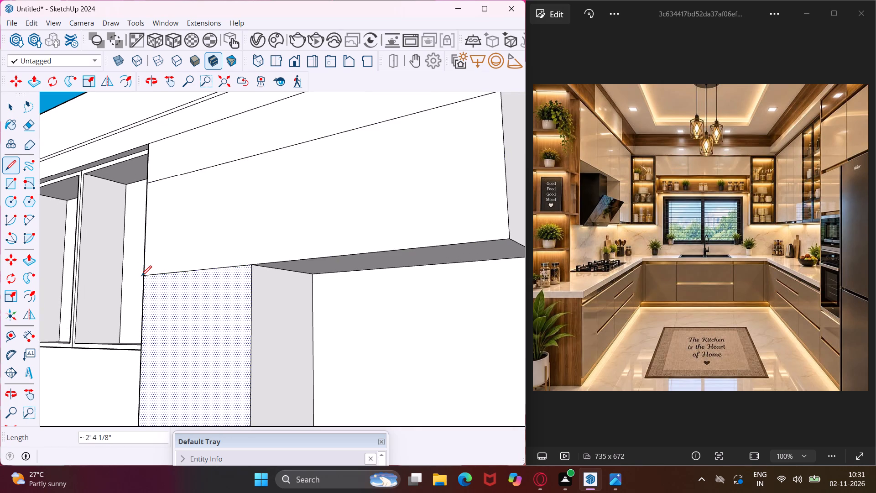
{"action": "key", "text": "Escape"}
{"action": "key", "text": "space"}
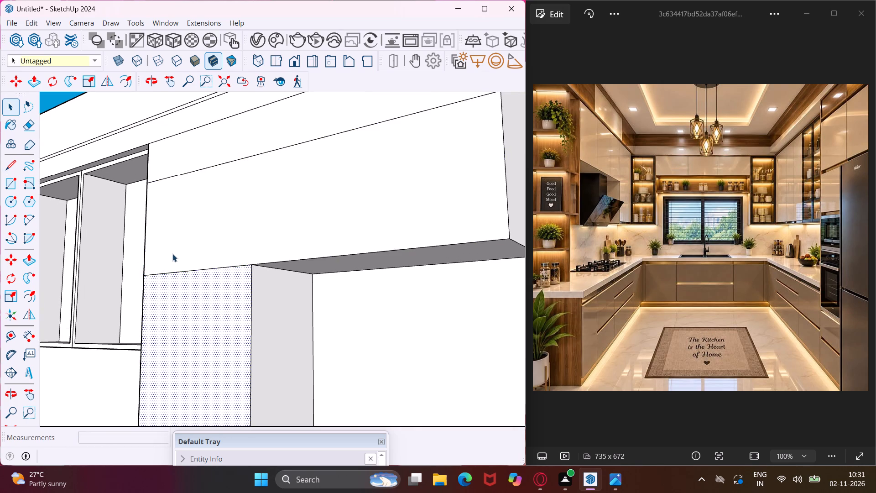
Offset the outline of the upper strip on the overhead block's front face inward by 1".
{"action": "scroll", "coordinate": [141, 205], "scroll_direction": "down", "scroll_amount": 3}
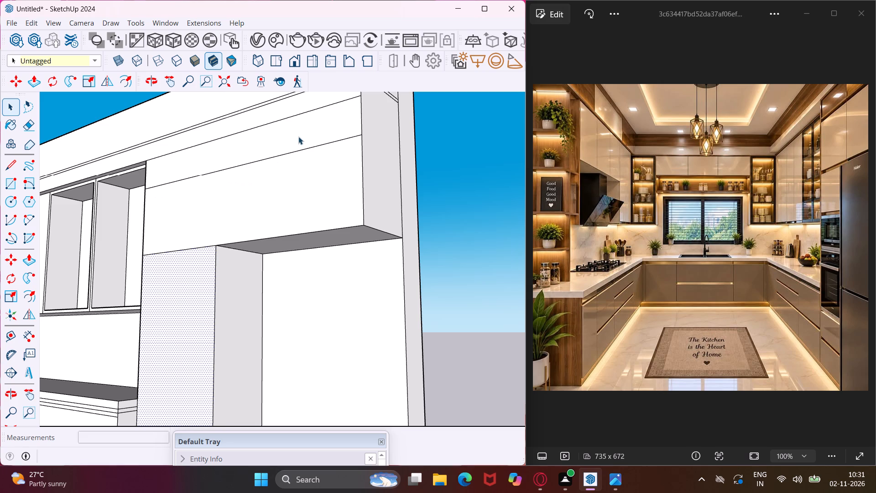
{"action": "middle_click_drag", "start_coordinate": [306, 125], "coordinate": [289, 152]}
{"action": "scroll", "coordinate": [324, 137], "scroll_direction": "up", "scroll_amount": 2}
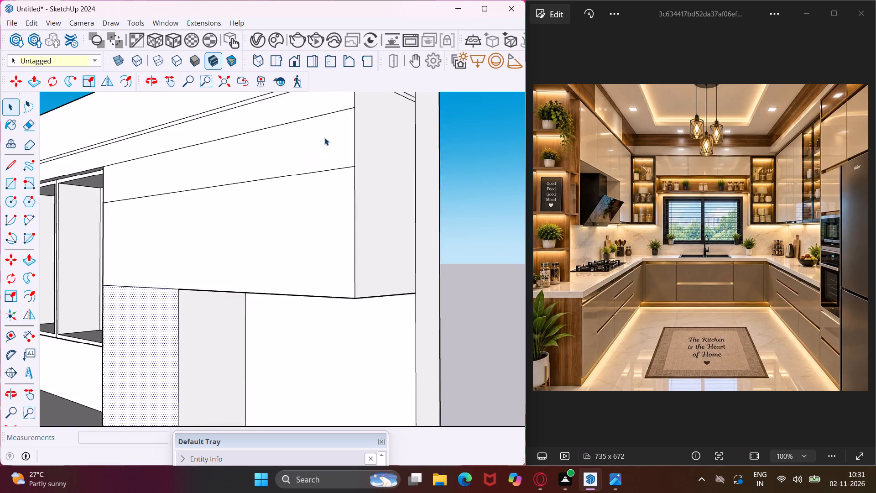
{"action": "scroll", "coordinate": [324, 137], "scroll_direction": "up", "scroll_amount": 2}
{"action": "left_click", "coordinate": [324, 137]}
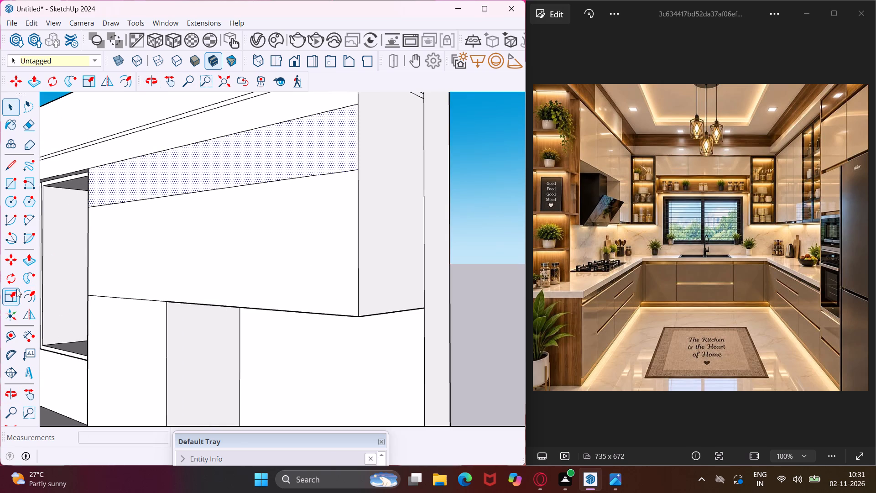
{"action": "left_click", "coordinate": [25, 288]}
{"action": "left_click", "coordinate": [249, 179]}
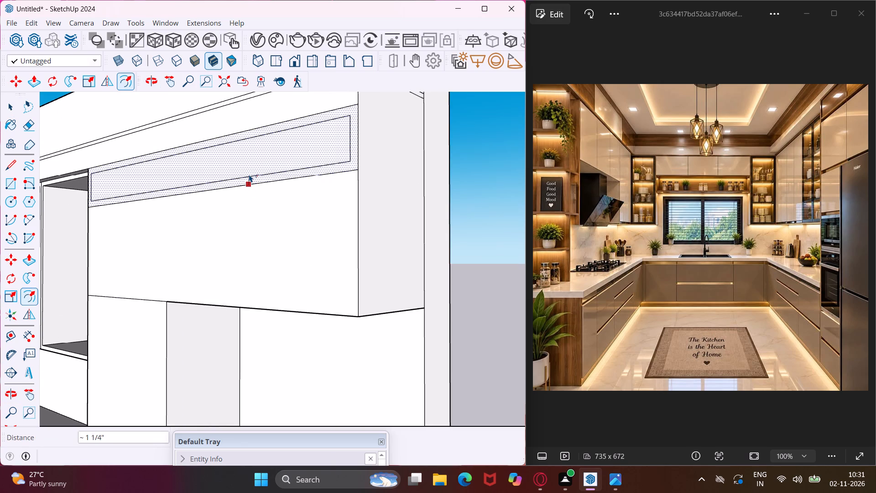
{"action": "type", "text": "1\""}
{"action": "key", "text": "Return"}
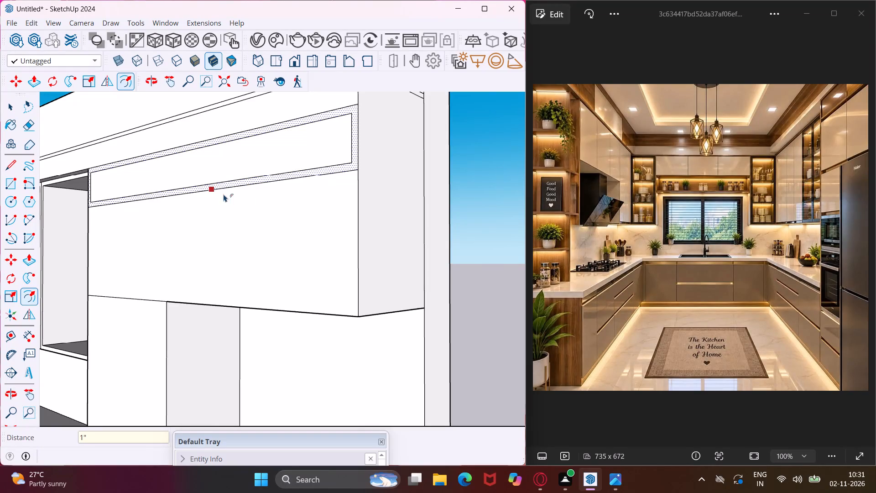
{"action": "left_click", "coordinate": [246, 210]}
{"action": "key", "text": "Escape"}
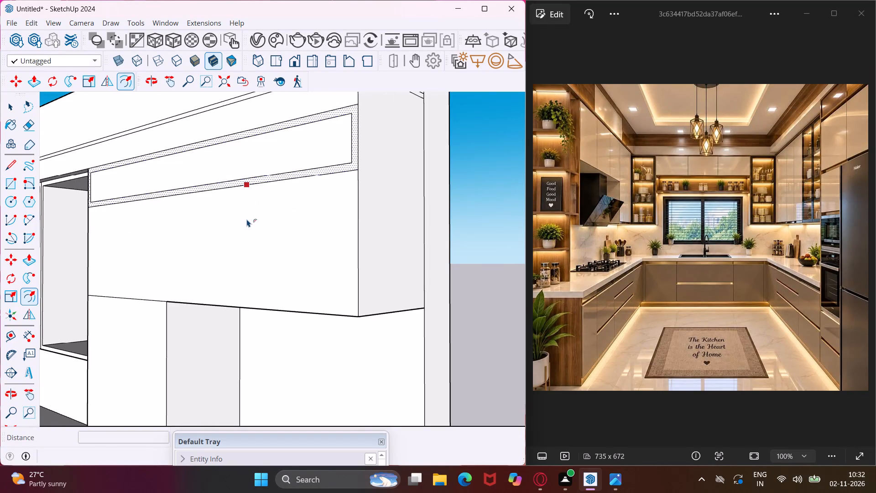
{"action": "left_click", "coordinate": [247, 219]}
{"action": "key", "text": "Escape"}
{"action": "key", "text": "space"}
Offset the outline of the taller face below the upper strip inward by 1".
{"action": "left_click", "coordinate": [247, 219]}
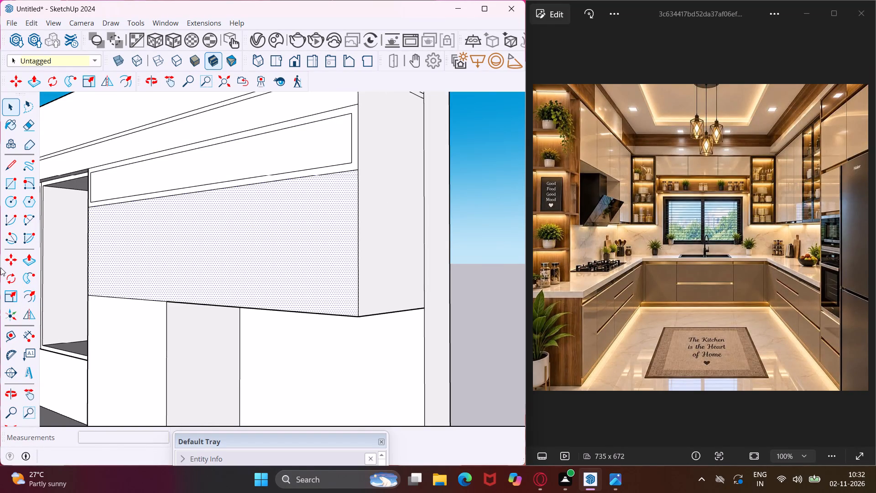
{"action": "left_click", "coordinate": [35, 293]}
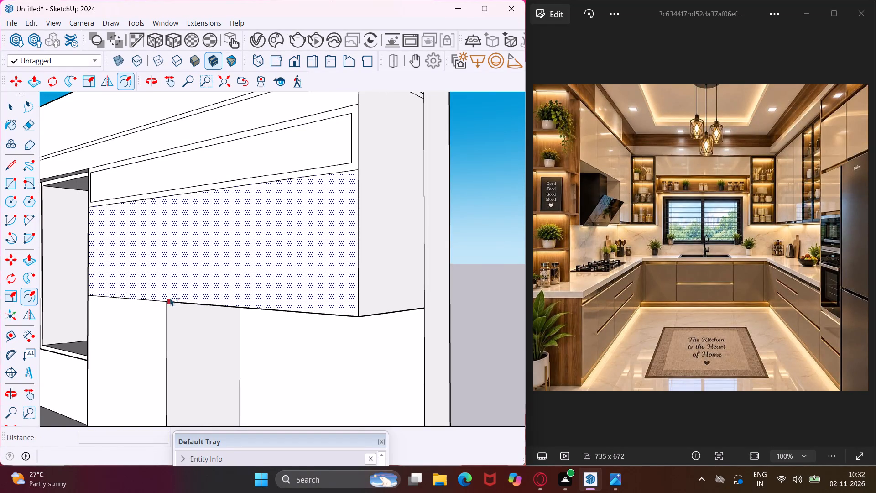
{"action": "left_click", "coordinate": [177, 296]}
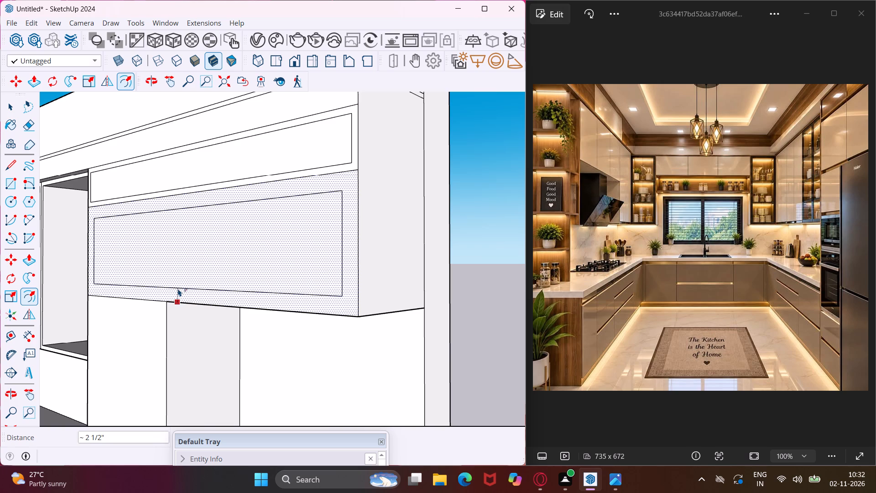
{"action": "key", "text": "1"}
{"action": "key", "text": "shift+quotedbl"}
{"action": "key", "text": "Return"}
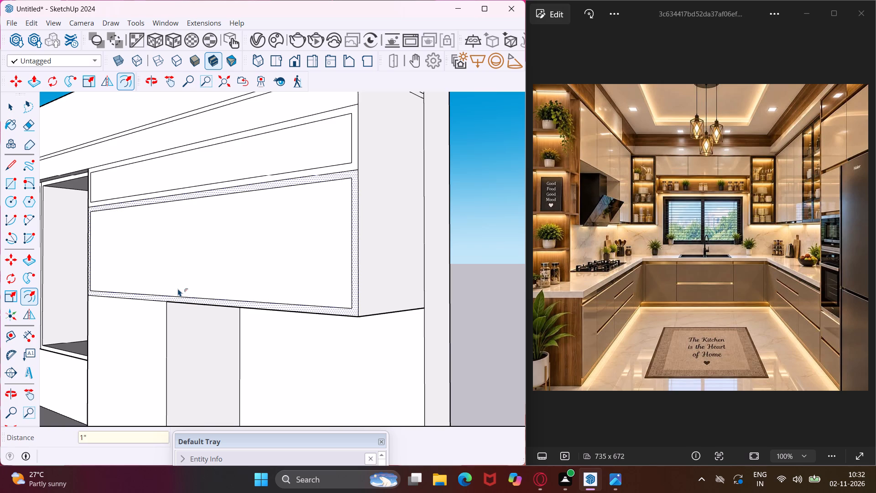
{"action": "key", "text": "Escape"}
{"action": "key", "text": "space"}
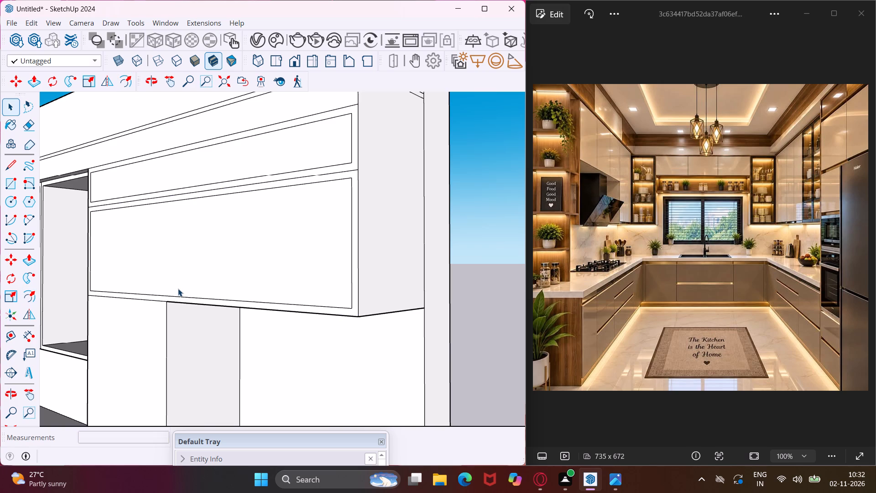
Copy the upper inset panel's short vertical end edge about 2' 9 7/16" along to the midpoint of the panel's bottom edge.
{"action": "scroll", "coordinate": [87, 180], "scroll_direction": "up", "scroll_amount": 3}
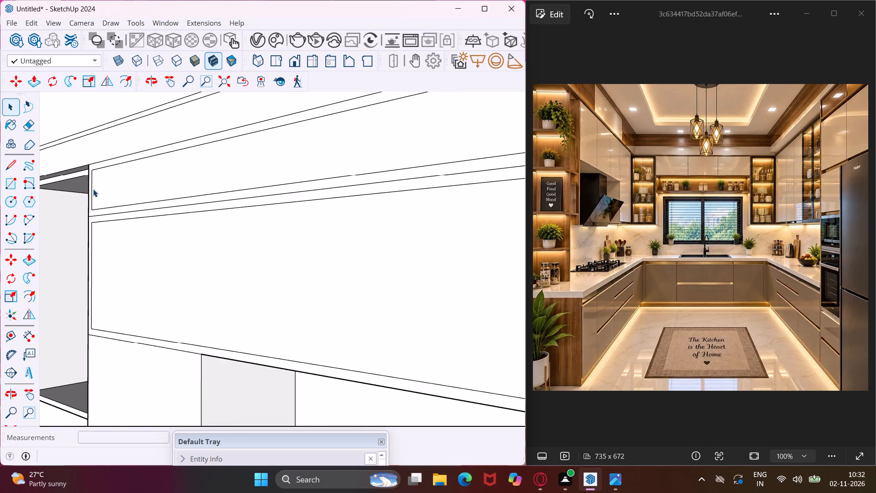
{"action": "scroll", "coordinate": [90, 190], "scroll_direction": "down", "scroll_amount": 4}
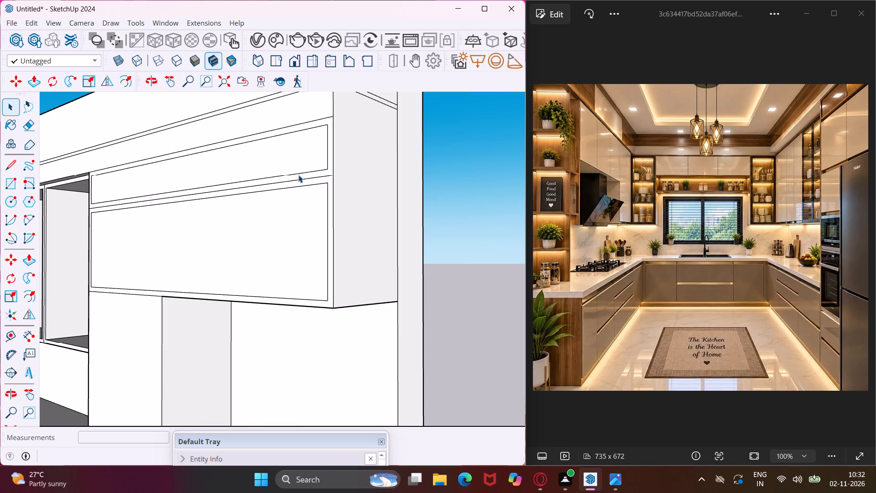
{"action": "scroll", "coordinate": [299, 174], "scroll_direction": "up", "scroll_amount": 4}
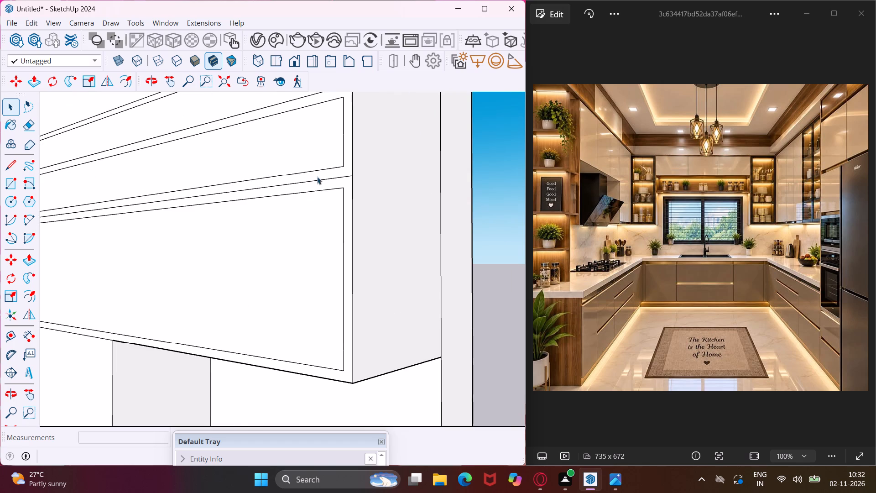
{"action": "left_click", "coordinate": [343, 163]}
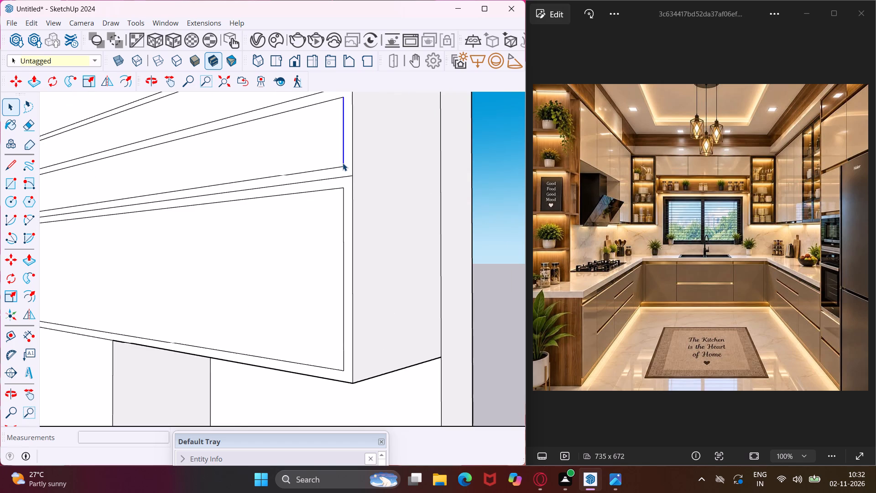
{"action": "key", "text": "m"}
{"action": "left_click", "coordinate": [343, 166]}
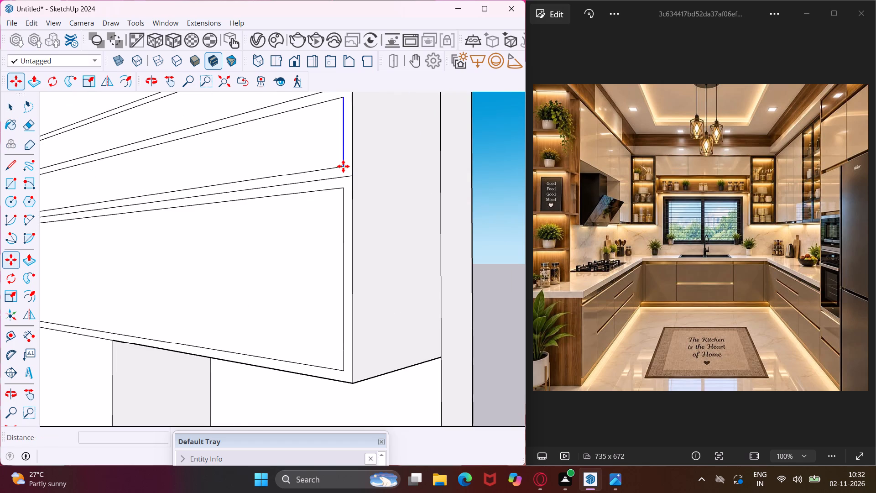
{"action": "scroll", "coordinate": [307, 172], "scroll_direction": "down", "scroll_amount": 4}
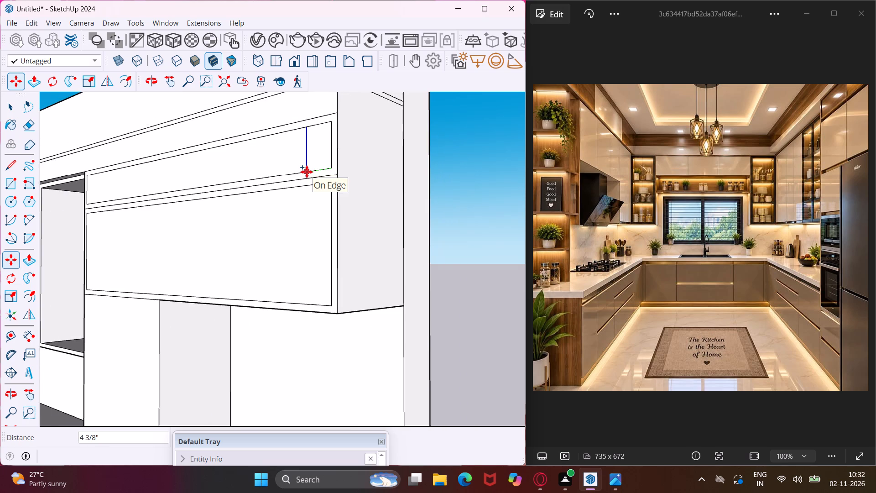
{"action": "scroll", "coordinate": [307, 172], "scroll_direction": "down", "scroll_amount": 4}
{"action": "scroll", "coordinate": [307, 172], "scroll_direction": "up", "scroll_amount": 1}
{"action": "scroll", "coordinate": [307, 172], "scroll_direction": "down", "scroll_amount": 1}
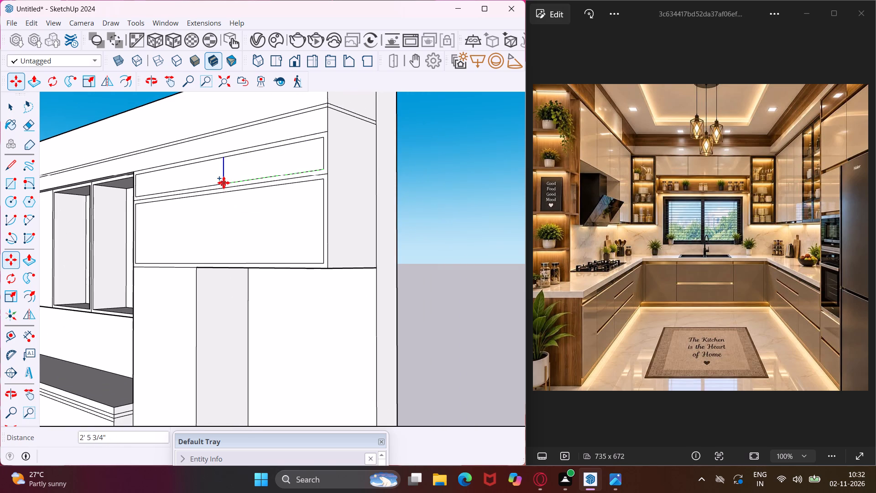
{"action": "scroll", "coordinate": [211, 184], "scroll_direction": "up", "scroll_amount": 1}
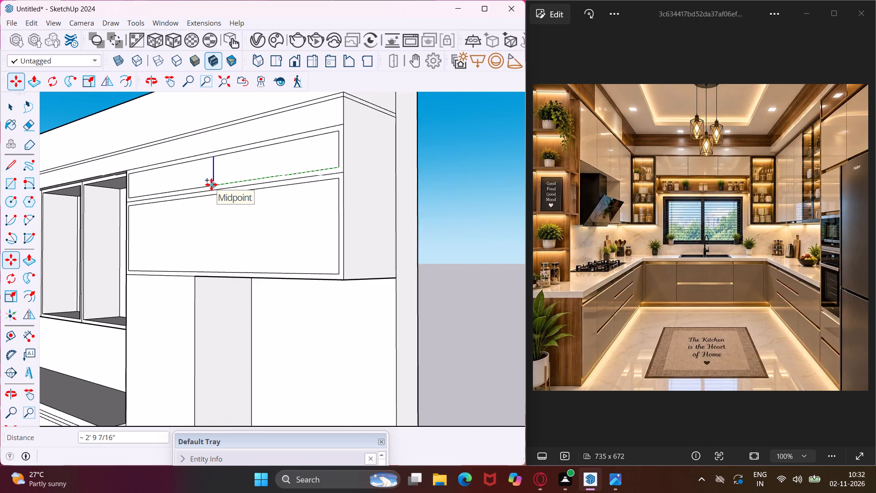
{"action": "scroll", "coordinate": [211, 184], "scroll_direction": "up", "scroll_amount": 3}
{"action": "left_click", "coordinate": [211, 185]}
Copy the upper panel's middle divider line 0.75" toward the wall cabinets.
{"action": "scroll", "coordinate": [210, 185], "scroll_direction": "up", "scroll_amount": 3}
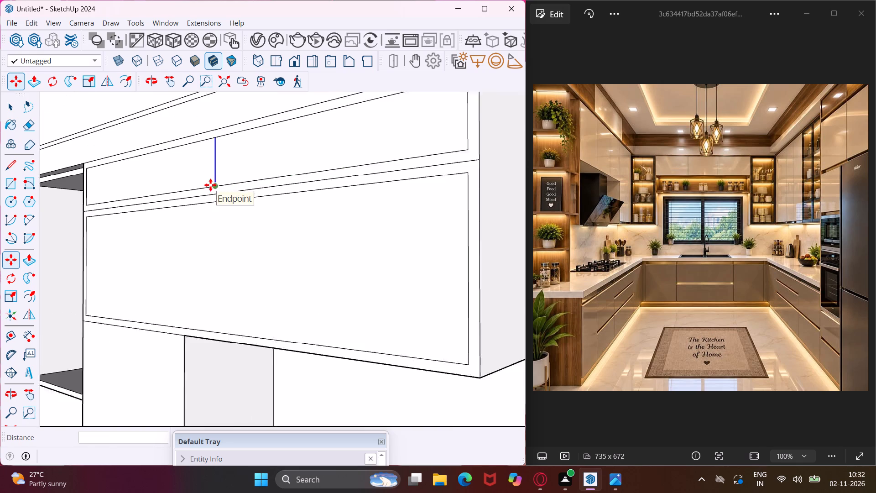
{"action": "scroll", "coordinate": [210, 185], "scroll_direction": "up", "scroll_amount": 3}
{"action": "left_click", "coordinate": [218, 186]}
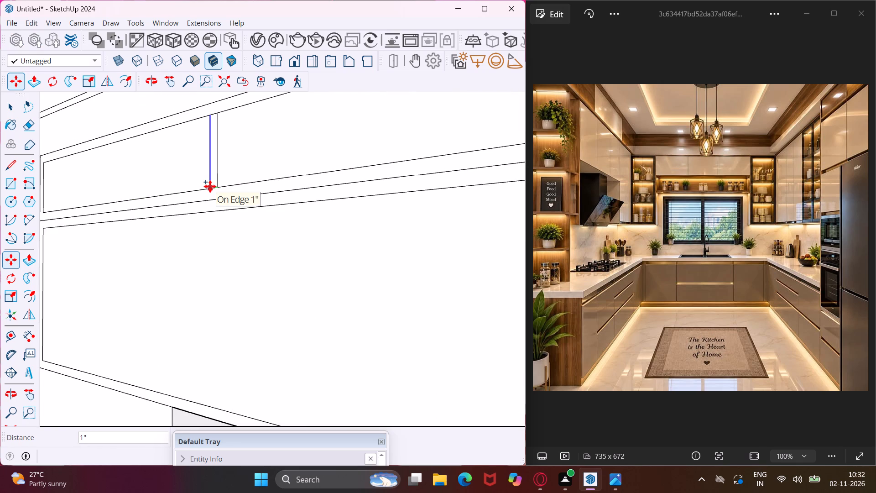
{"action": "type", "text": ".75\""}
{"action": "key", "text": "Return"}
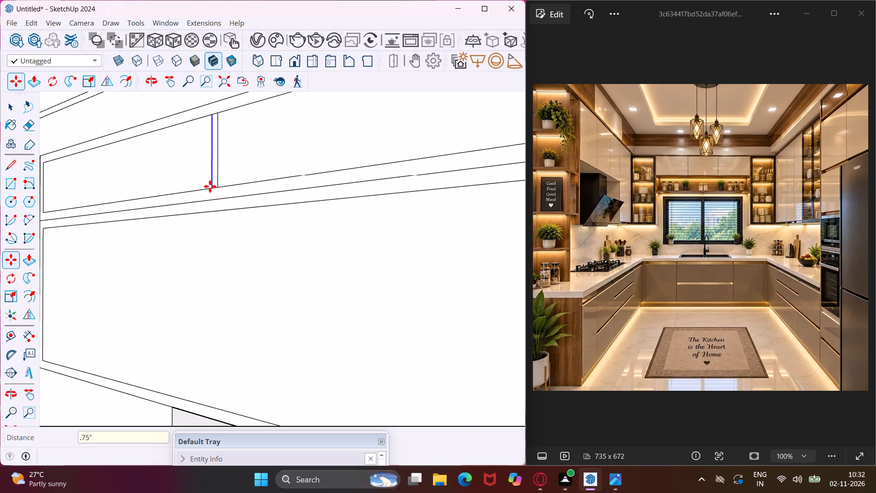
{"action": "scroll", "coordinate": [205, 189], "scroll_direction": "down", "scroll_amount": 4}
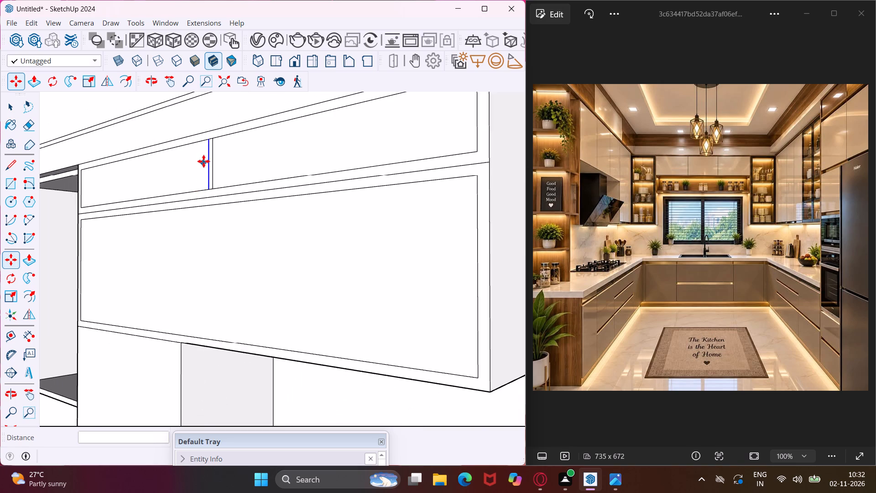
{"action": "scroll", "coordinate": [203, 161], "scroll_direction": "down", "scroll_amount": 2}
{"action": "key", "text": "Escape"}
{"action": "key", "text": "space"}
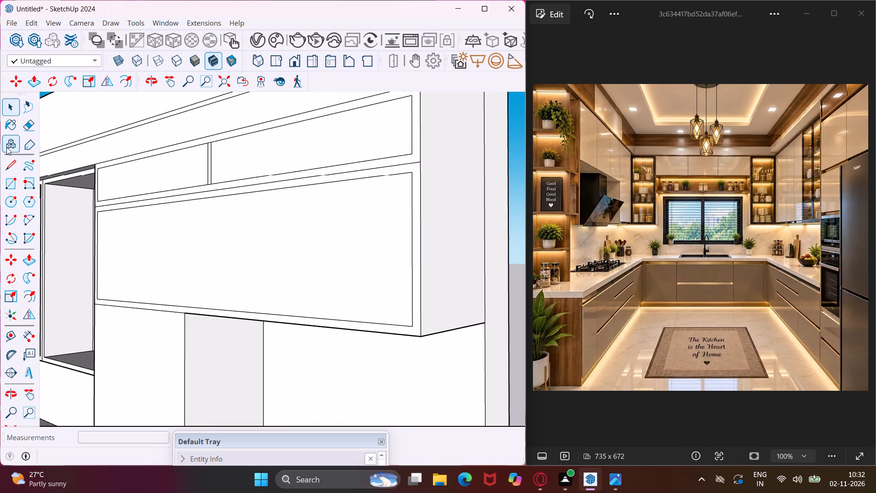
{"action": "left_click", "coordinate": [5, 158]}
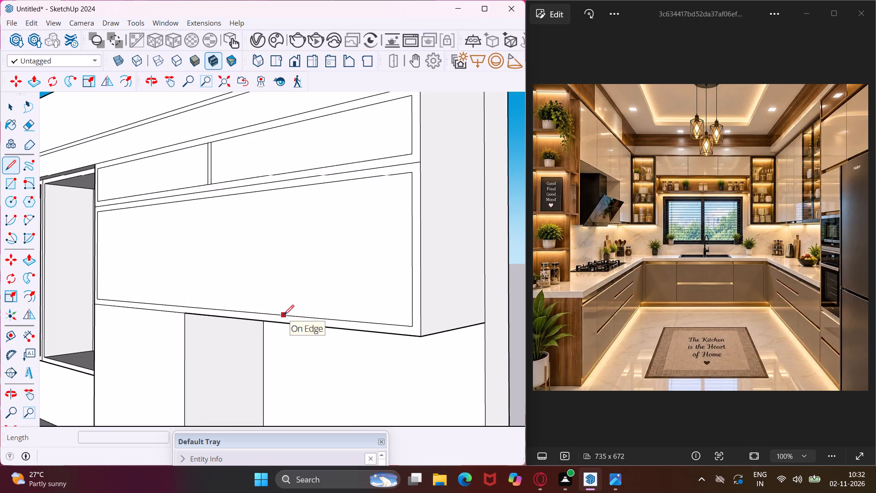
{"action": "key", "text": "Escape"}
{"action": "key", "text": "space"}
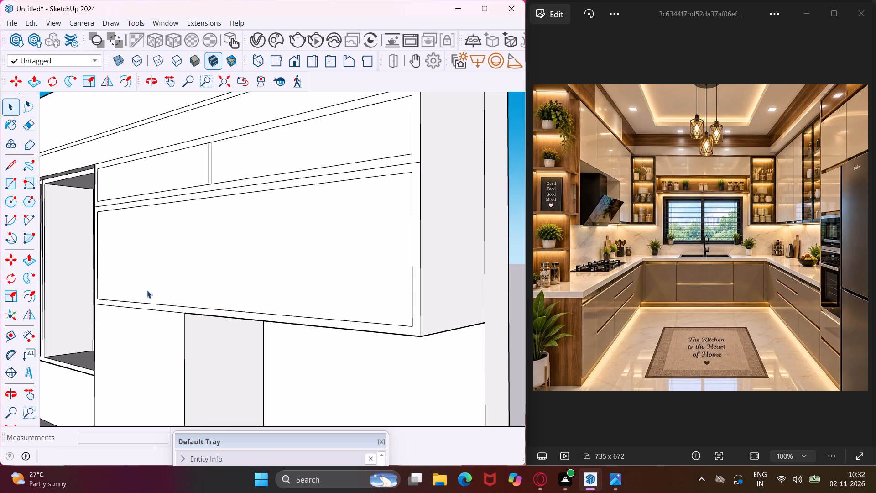
Copy the lower inset panel's vertical end edge along its bottom edge to the far corner, divided by 2, to make a middle divider.
{"action": "left_click", "coordinate": [95, 294]}
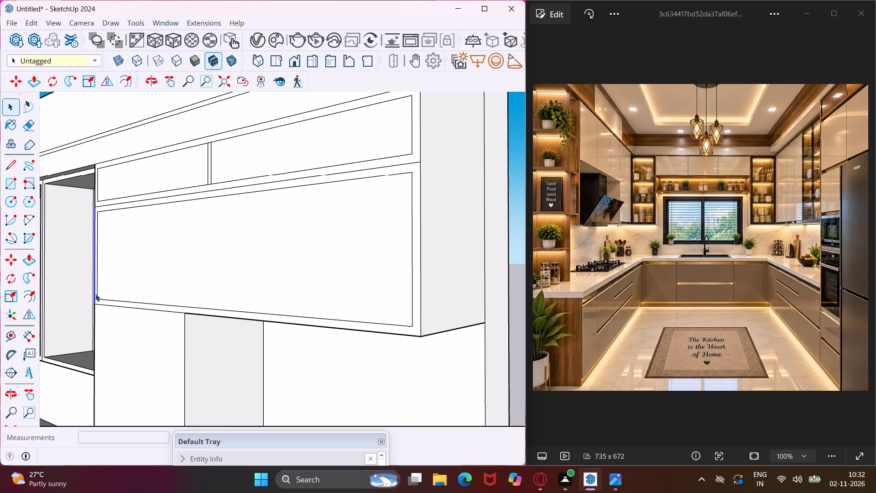
{"action": "scroll", "coordinate": [95, 294], "scroll_direction": "up", "scroll_amount": 7}
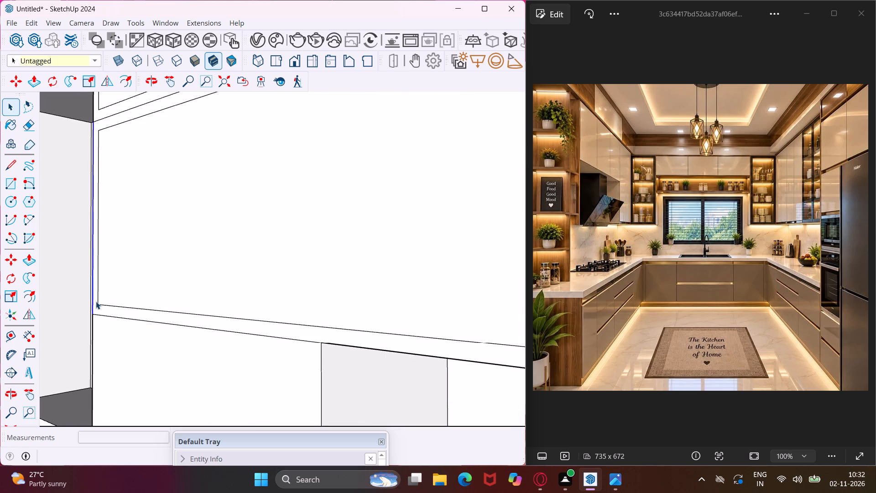
{"action": "left_click", "coordinate": [99, 304]}
{"action": "key", "text": "m"}
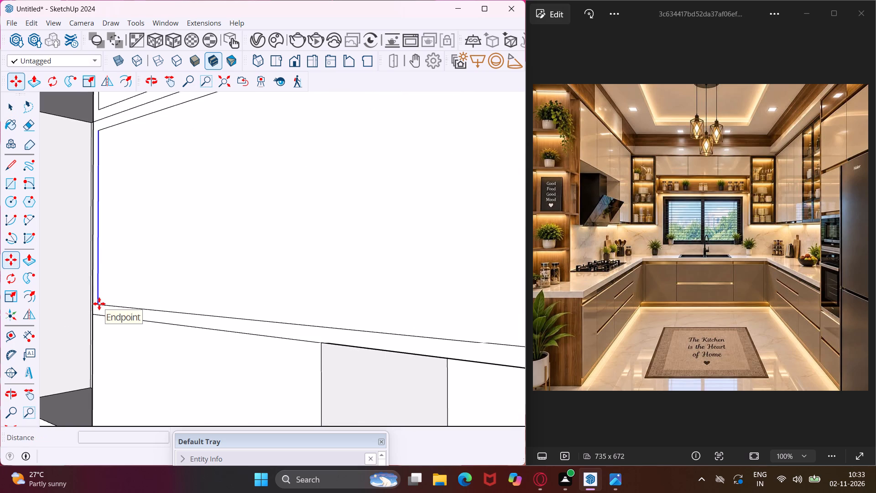
{"action": "left_click", "coordinate": [97, 304]}
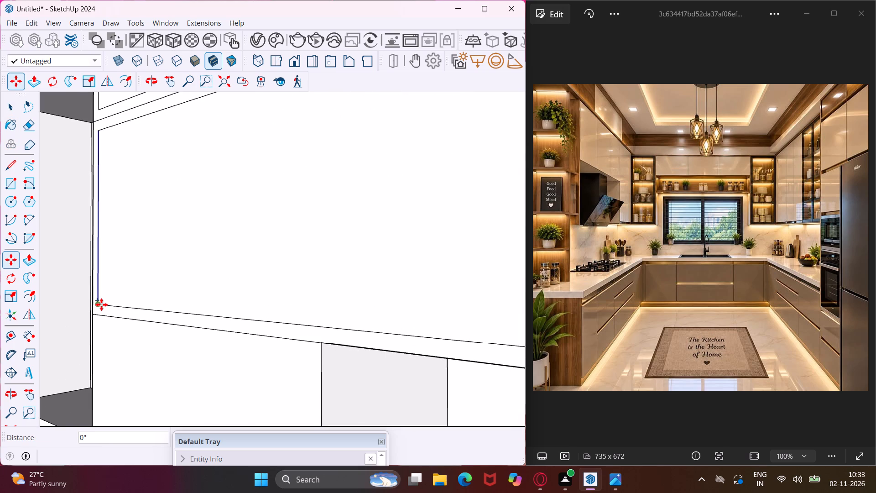
{"action": "scroll", "coordinate": [98, 301], "scroll_direction": "down", "scroll_amount": 11}
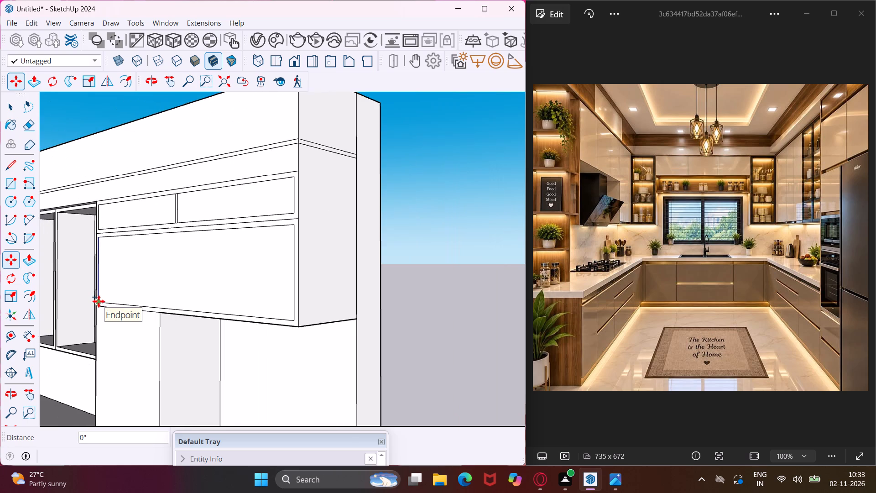
{"action": "scroll", "coordinate": [99, 301], "scroll_direction": "down", "scroll_amount": 1}
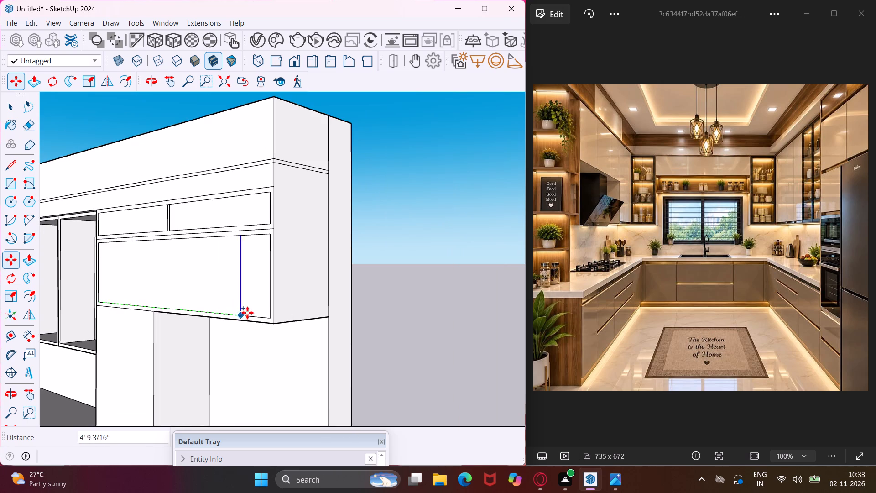
{"action": "left_click", "coordinate": [270, 318]}
{"action": "type", "text": "/2"}
{"action": "key", "text": "Return"}
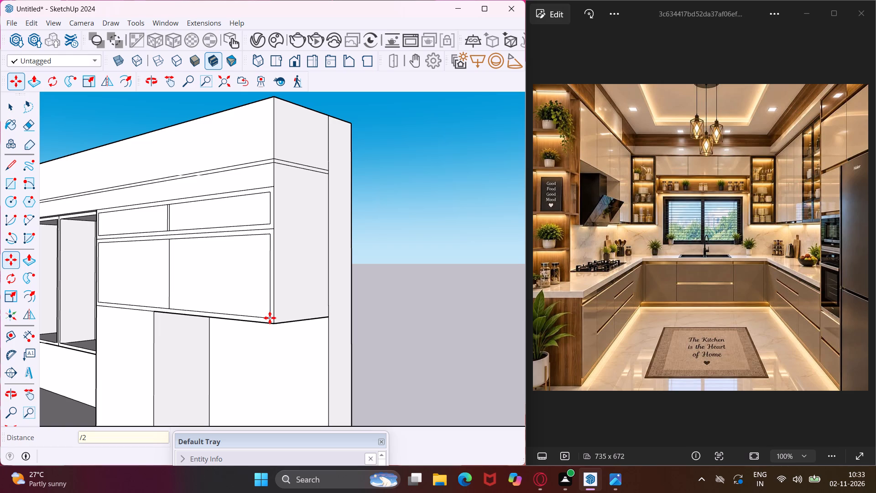
{"action": "key", "text": "Escape"}
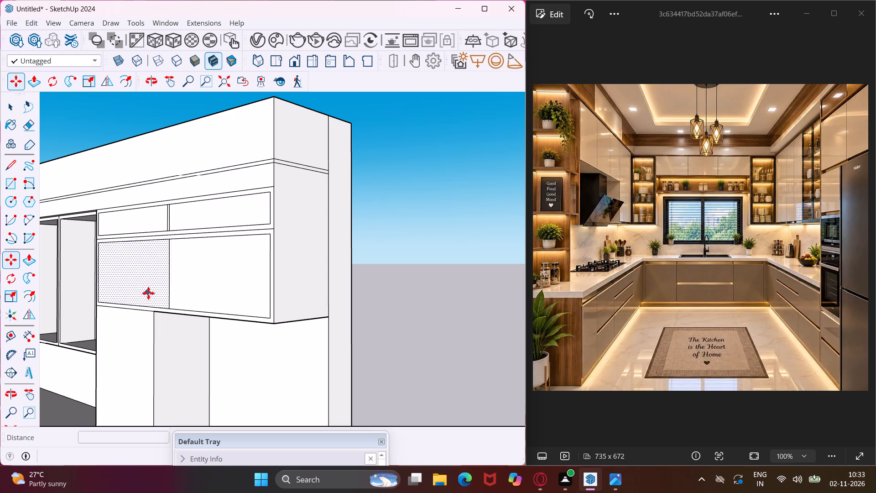
{"action": "key", "text": "space"}
Copy the lower panel's middle divider line 0.75" toward the wall cabinets.
{"action": "scroll", "coordinate": [166, 298], "scroll_direction": "up", "scroll_amount": 10}
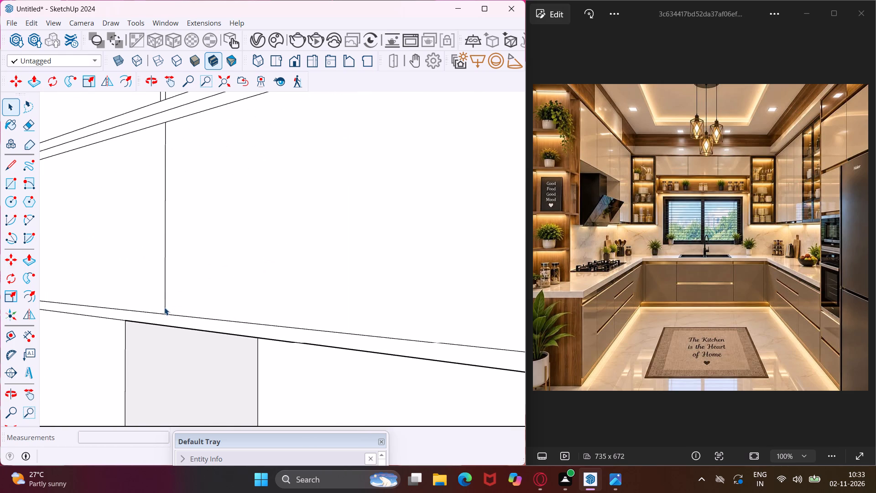
{"action": "left_click", "coordinate": [164, 307]}
{"action": "key", "text": "m"}
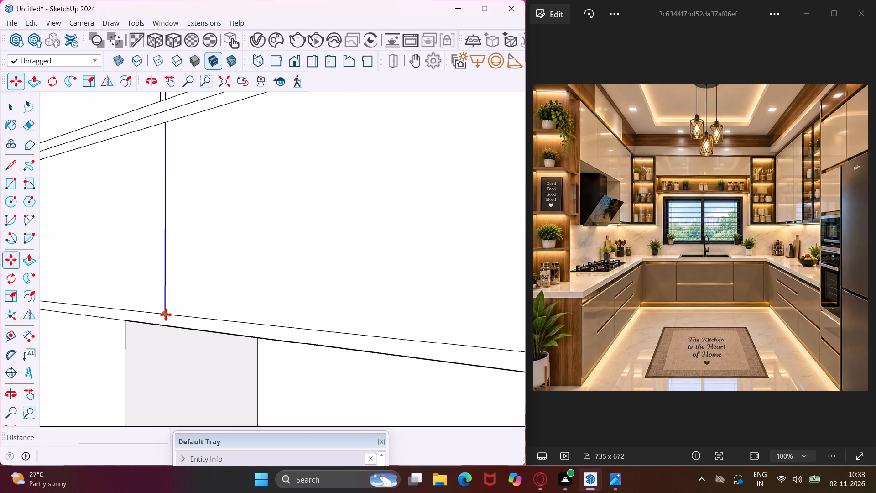
{"action": "left_click", "coordinate": [166, 315]}
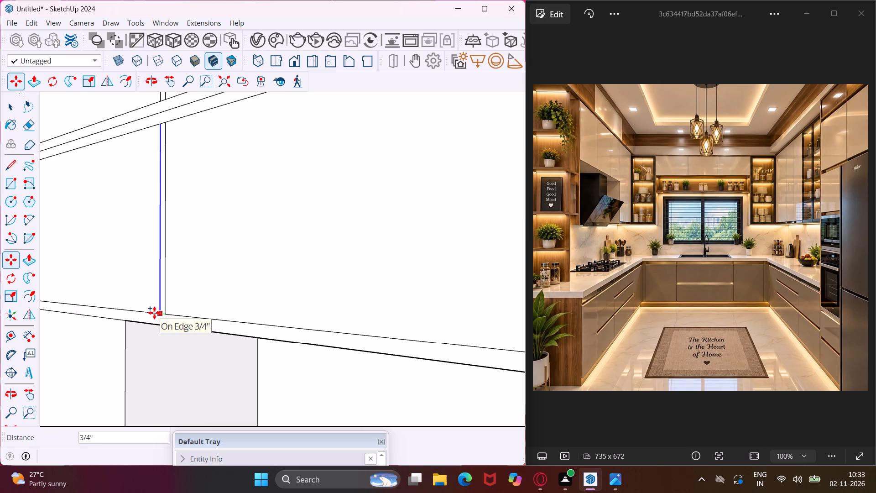
{"action": "key", "text": "period"}
{"action": "type", "text": "75\""}
{"action": "key", "text": "Return"}
{"action": "key", "text": "Escape"}
{"action": "key", "text": "space"}
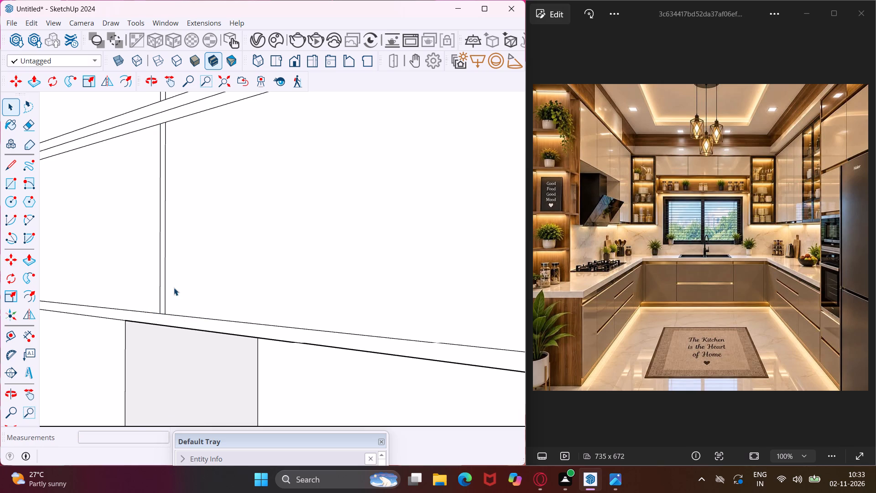
Draw a horizontal line about 2' 4 1/8" long across the tall oven unit's front, from the midpoint of its vertical edge above the worktop.
{"action": "scroll", "coordinate": [174, 287], "scroll_direction": "down", "scroll_amount": 4}
{"action": "scroll", "coordinate": [163, 237], "scroll_direction": "down", "scroll_amount": 4}
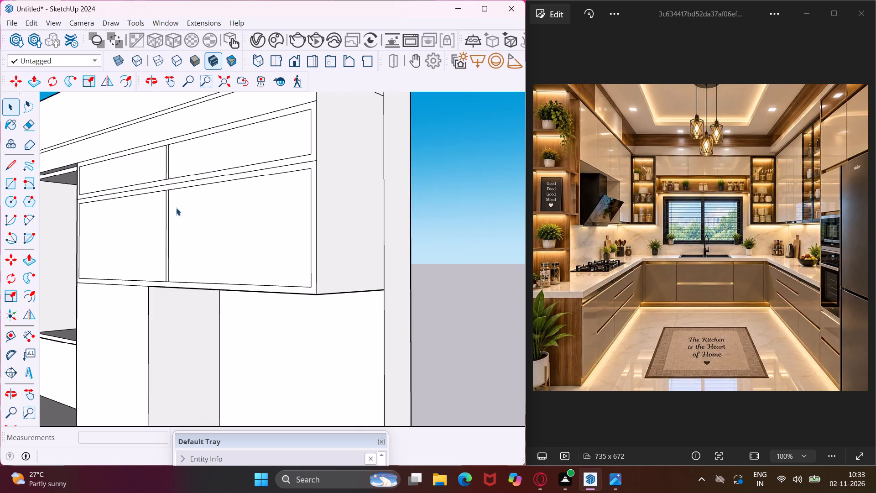
{"action": "scroll", "coordinate": [174, 194], "scroll_direction": "down", "scroll_amount": 2}
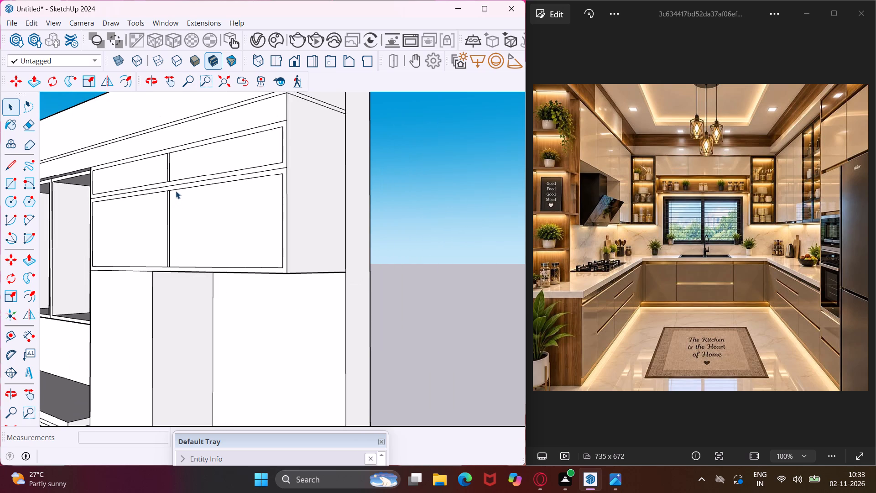
{"action": "scroll", "coordinate": [176, 179], "scroll_direction": "down", "scroll_amount": 2}
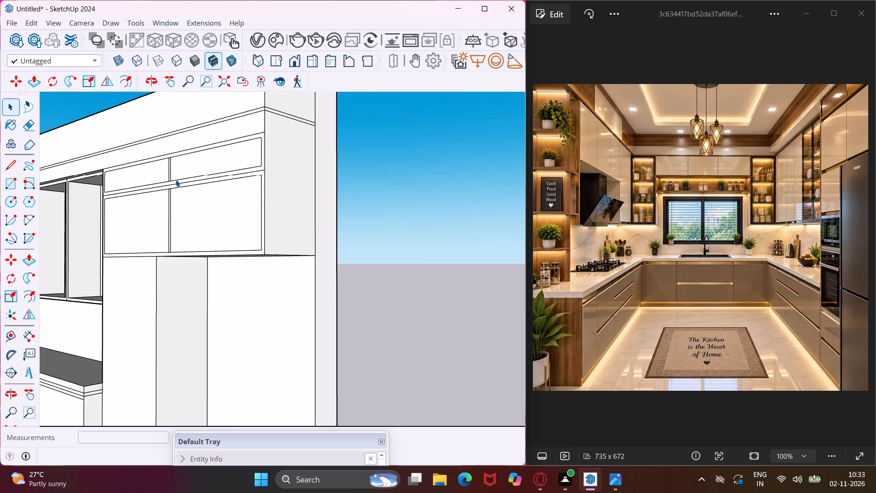
{"action": "scroll", "coordinate": [176, 179], "scroll_direction": "down", "scroll_amount": 7}
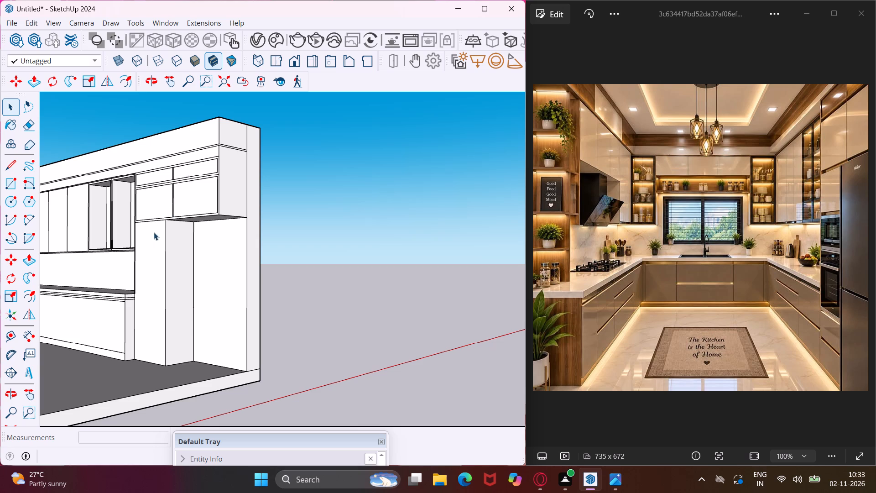
{"action": "middle_click_drag", "start_coordinate": [136, 296], "coordinate": [139, 327]}
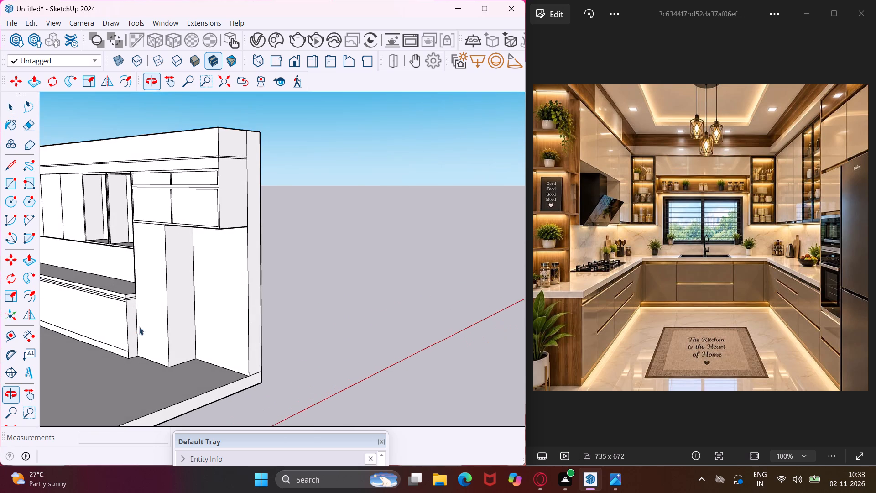
{"action": "scroll", "coordinate": [130, 279], "scroll_direction": "up", "scroll_amount": 6}
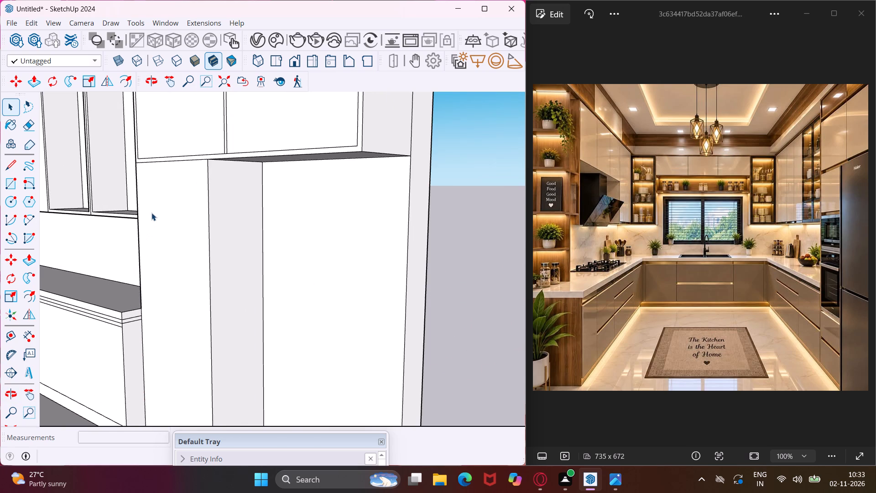
{"action": "left_click", "coordinate": [7, 164]}
{"action": "middle_click_drag", "start_coordinate": [163, 247], "coordinate": [320, 240]}
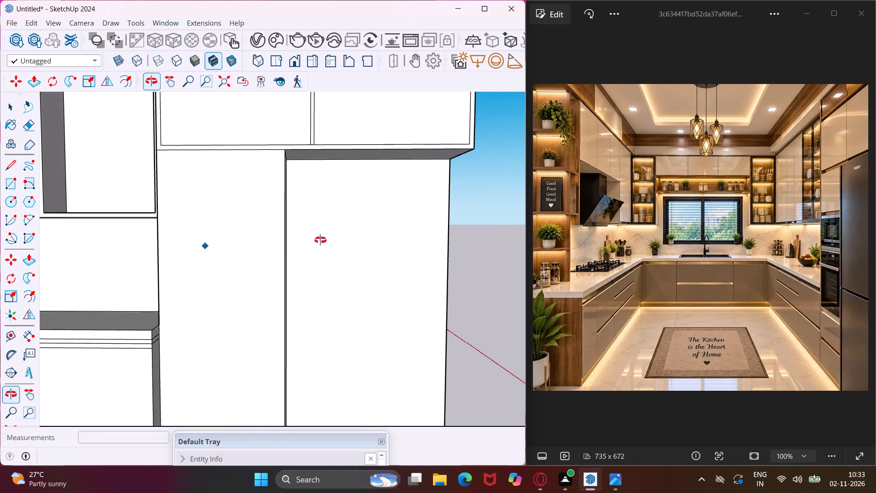
{"action": "middle_click_drag", "start_coordinate": [320, 240], "coordinate": [373, 255]}
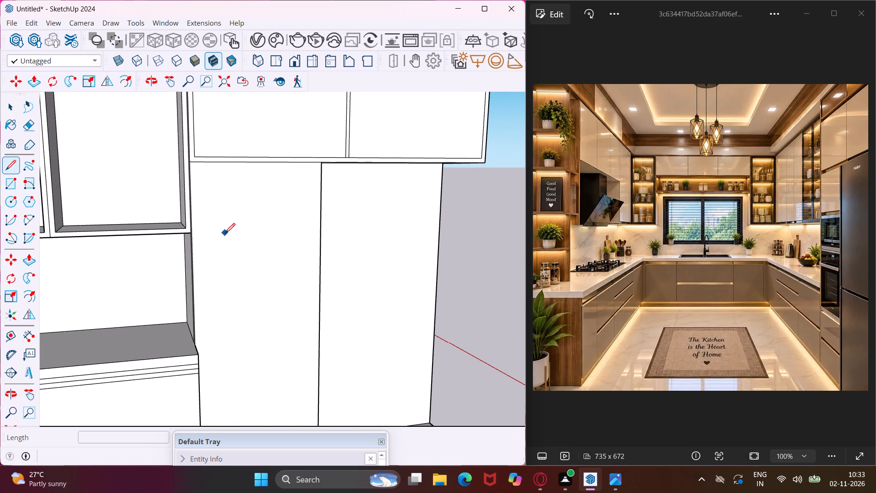
{"action": "scroll", "coordinate": [225, 233], "scroll_direction": "up", "scroll_amount": 1}
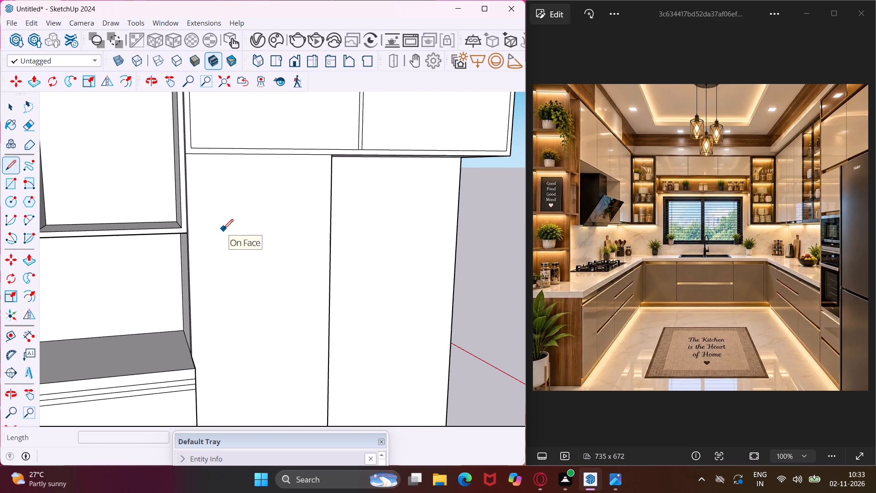
{"action": "left_click", "coordinate": [190, 257]}
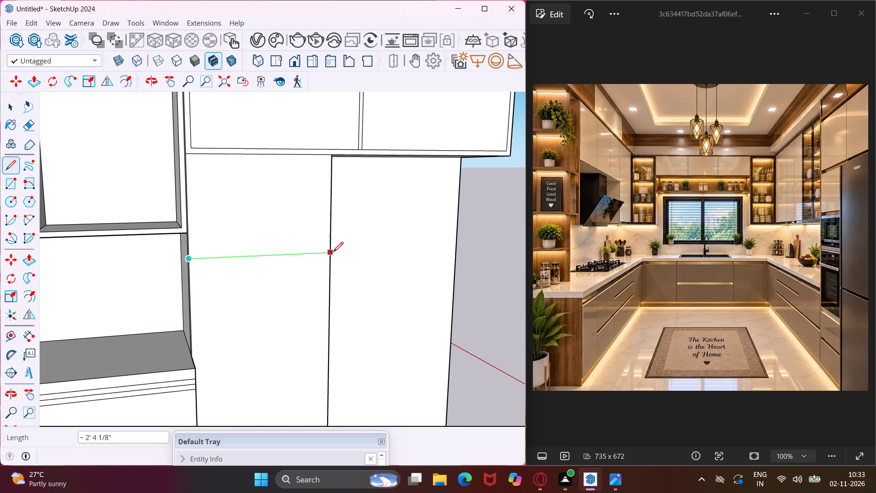
{"action": "left_click", "coordinate": [333, 252]}
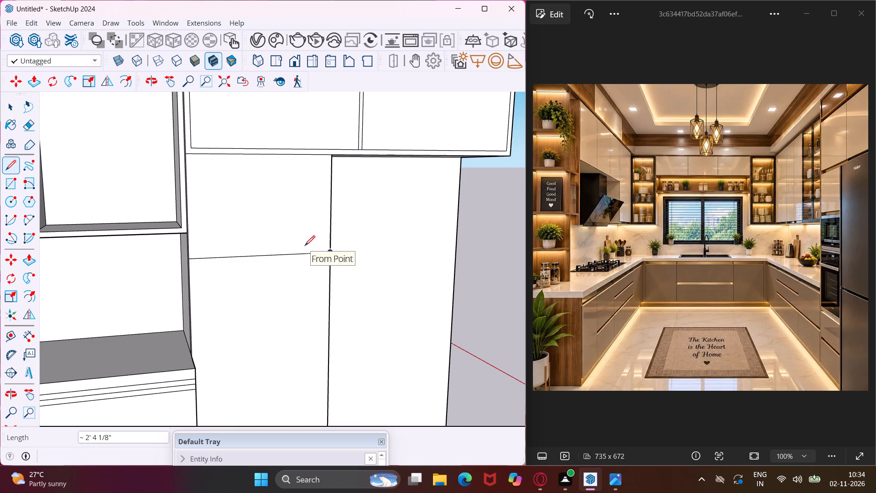
{"action": "key", "text": "Escape"}
{"action": "key", "text": "space"}
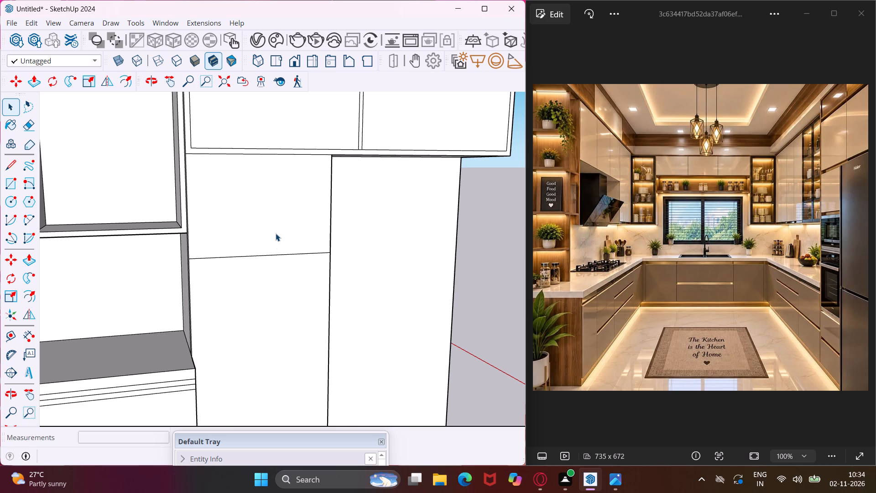
Copy the horizontal line on the tall oven unit's front 1" upward.
{"action": "left_click", "coordinate": [295, 253]}
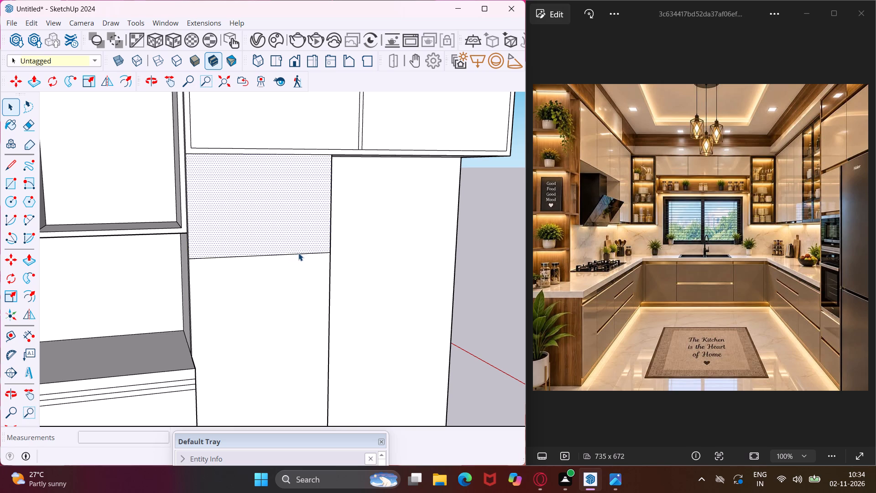
{"action": "left_click", "coordinate": [301, 255]}
{"action": "key", "text": "m"}
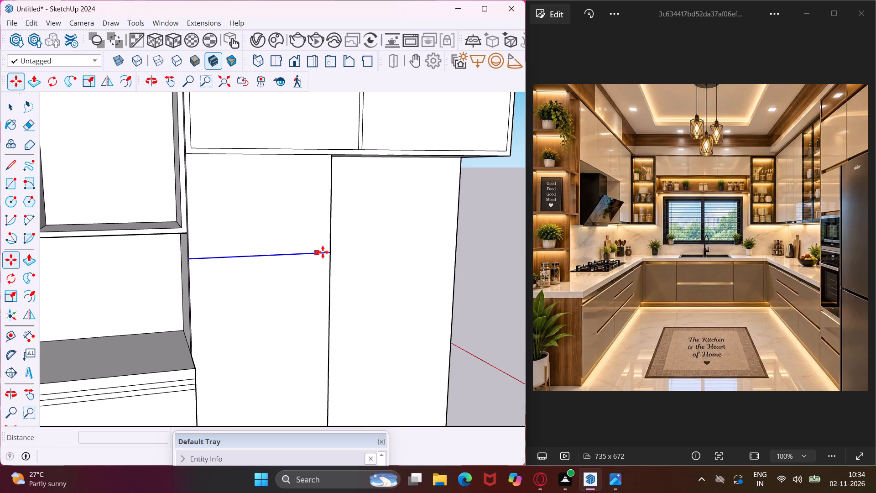
{"action": "scroll", "coordinate": [327, 250], "scroll_direction": "up", "scroll_amount": 7}
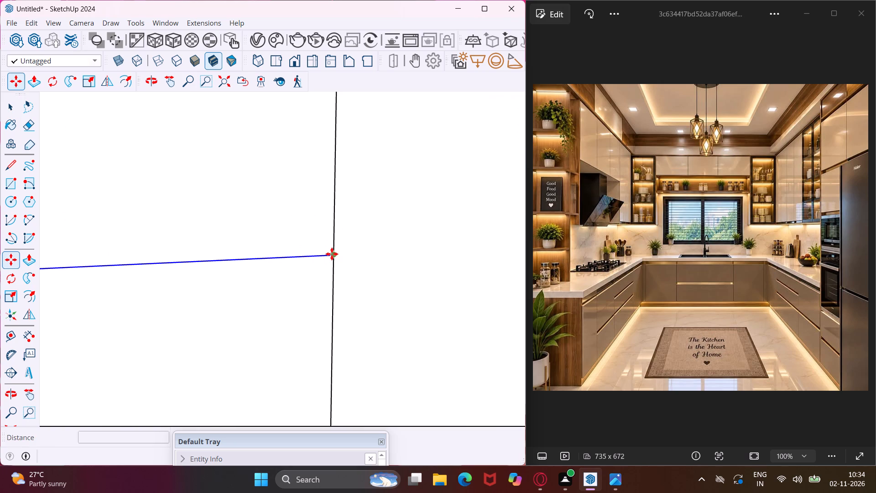
{"action": "left_click", "coordinate": [332, 254]}
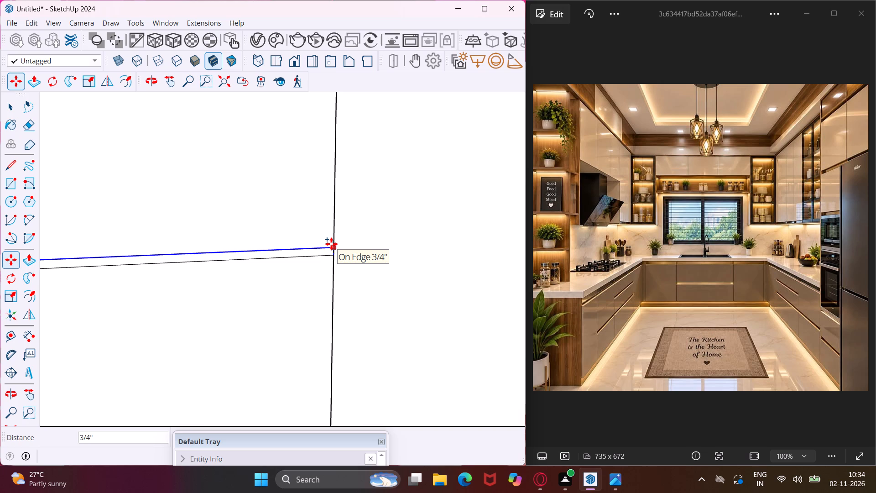
{"action": "type", "text": "1\""}
{"action": "key", "text": "Return"}
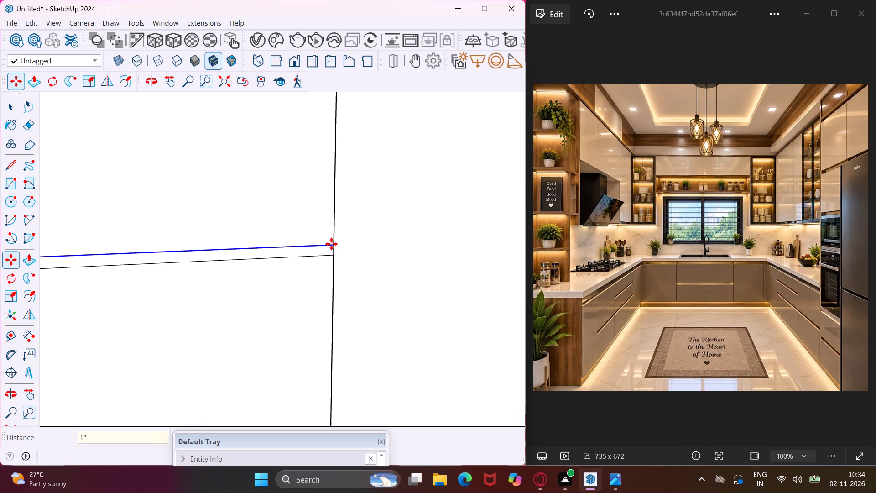
{"action": "key", "text": "Escape"}
{"action": "key", "text": "space"}
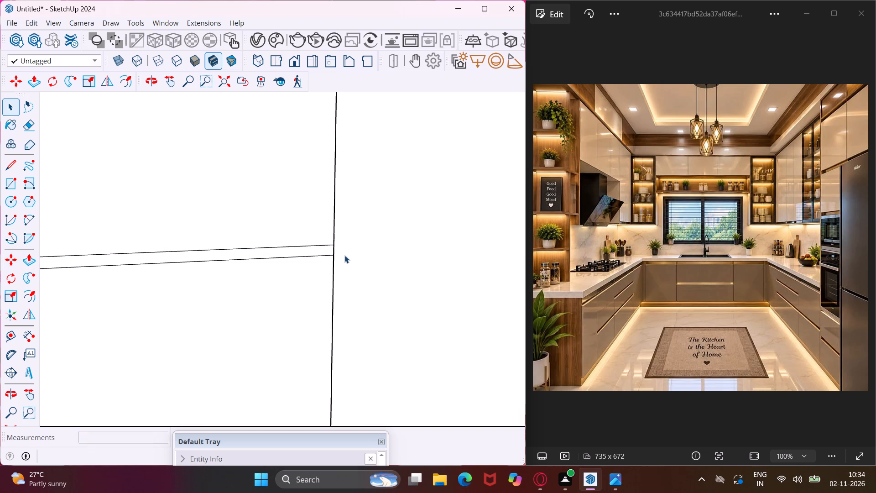
Examine the tall oven unit and the overall kitchen model from the room's open side.
{"action": "scroll", "coordinate": [344, 255], "scroll_direction": "down", "scroll_amount": 1}
{"action": "middle_click_drag", "start_coordinate": [344, 255], "coordinate": [313, 254]}
{"action": "scroll", "coordinate": [303, 229], "scroll_direction": "down", "scroll_amount": 2}
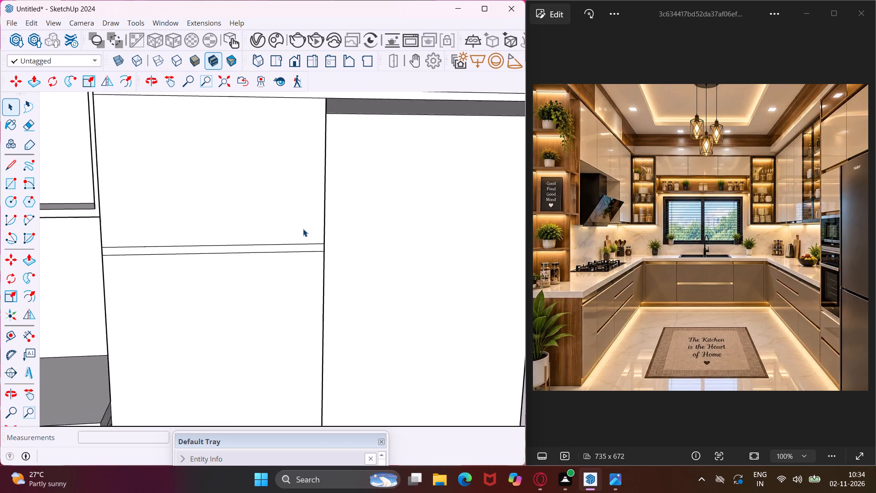
{"action": "scroll", "coordinate": [303, 229], "scroll_direction": "down", "scroll_amount": 7}
{"action": "middle_click_drag", "start_coordinate": [282, 258], "coordinate": [259, 254]}
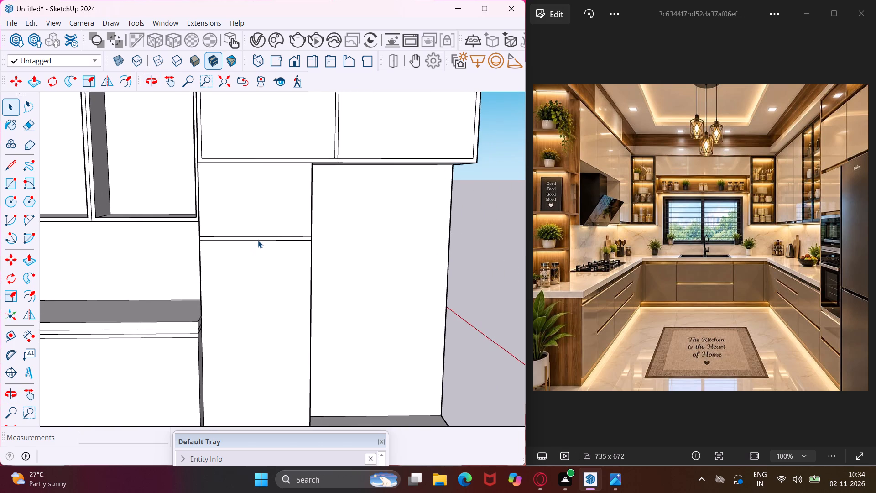
{"action": "scroll", "coordinate": [258, 240], "scroll_direction": "down", "scroll_amount": 4}
{"action": "middle_click_drag", "start_coordinate": [291, 235], "coordinate": [101, 280]}
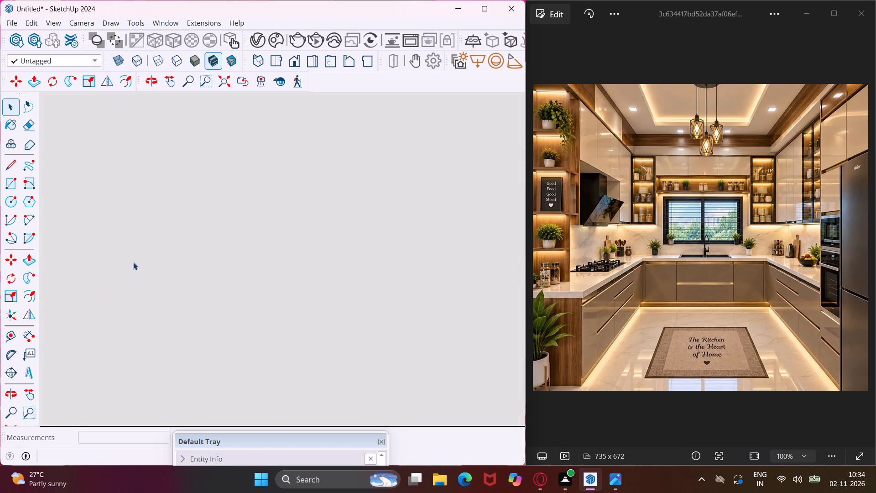
{"action": "scroll", "coordinate": [155, 241], "scroll_direction": "down", "scroll_amount": 19}
{"action": "scroll", "coordinate": [152, 240], "scroll_direction": "down", "scroll_amount": 6}
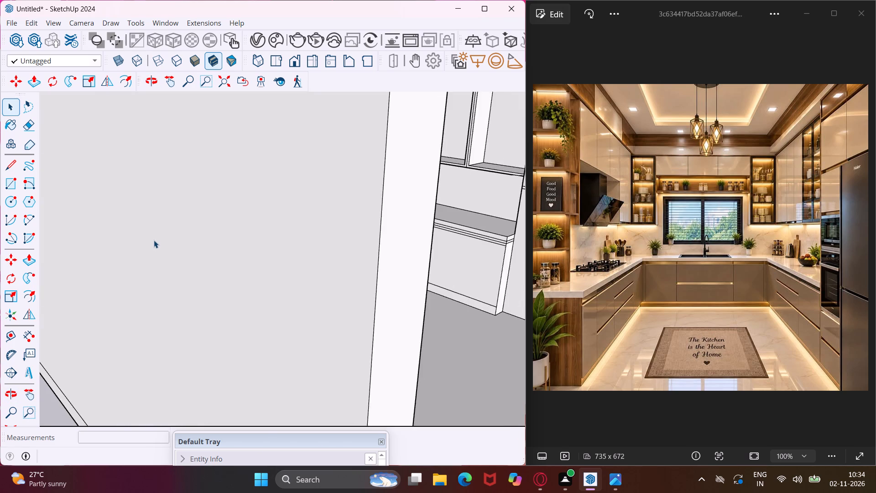
{"action": "scroll", "coordinate": [154, 240], "scroll_direction": "down", "scroll_amount": 11}
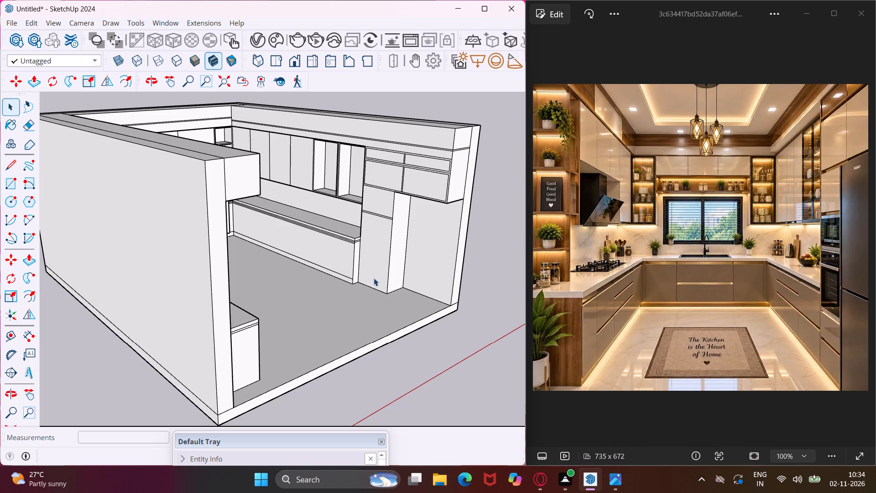
Copy the bottom front edge of the tall oven unit 4" upward to mark its skirting.
{"action": "key", "text": "Escape"}
{"action": "key", "text": "space"}
{"action": "scroll", "coordinate": [390, 219], "scroll_direction": "up", "scroll_amount": 7}
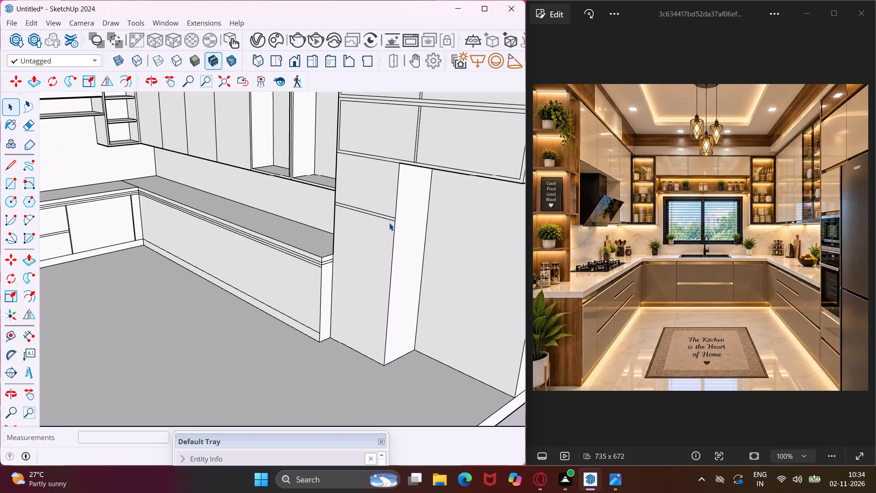
{"action": "middle_click_drag", "start_coordinate": [385, 293], "coordinate": [359, 260]}
{"action": "scroll", "coordinate": [366, 344], "scroll_direction": "up", "scroll_amount": 3}
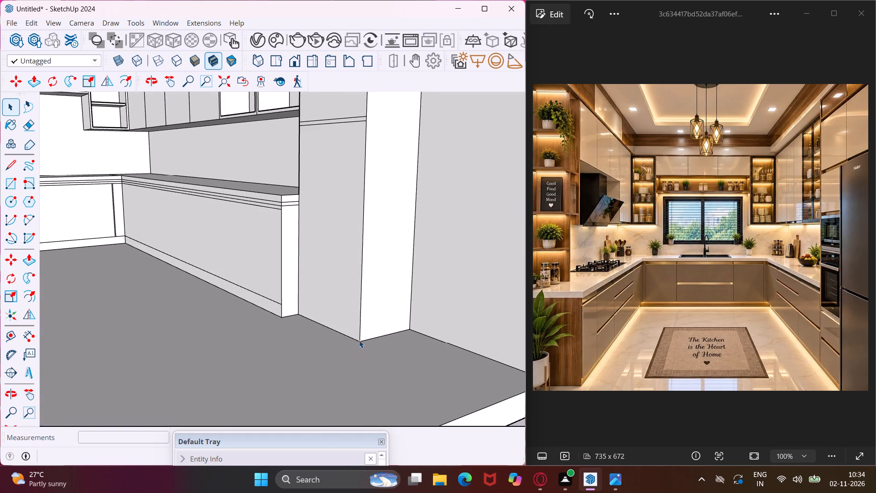
{"action": "left_click", "coordinate": [354, 340]}
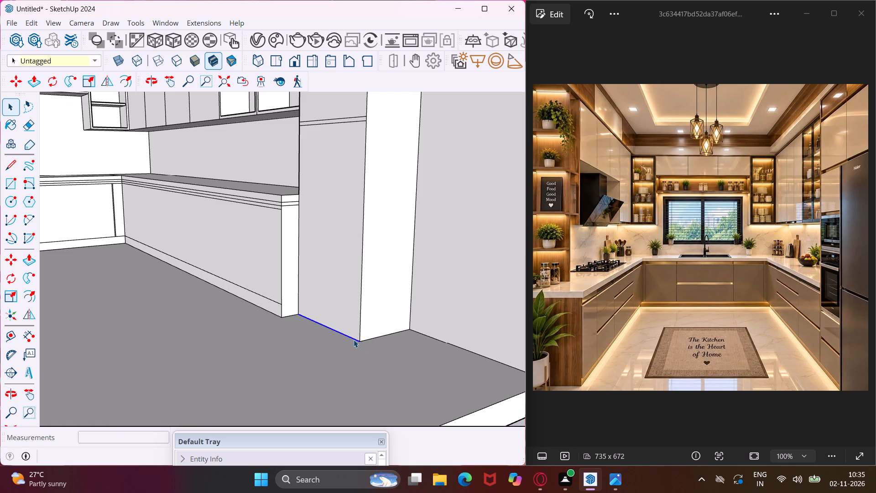
{"action": "key", "text": "m"}
{"action": "left_click", "coordinate": [359, 342]}
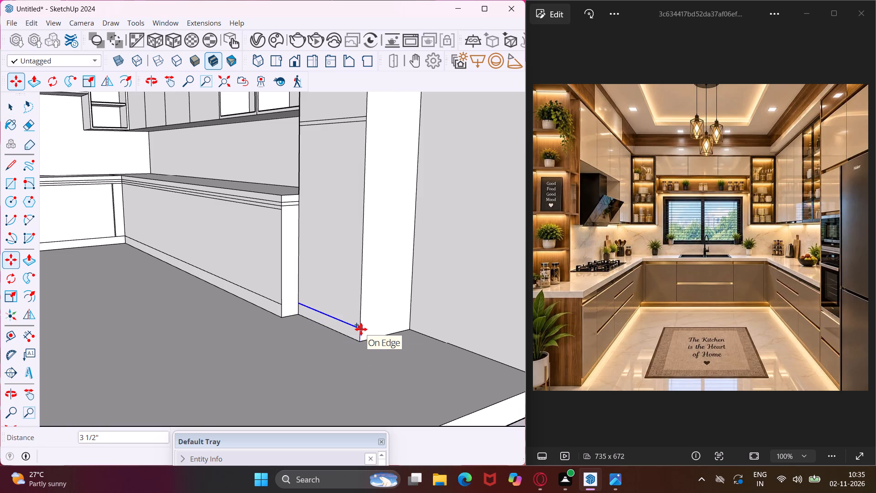
{"action": "type", "text": "4\""}
{"action": "key", "text": "Return"}
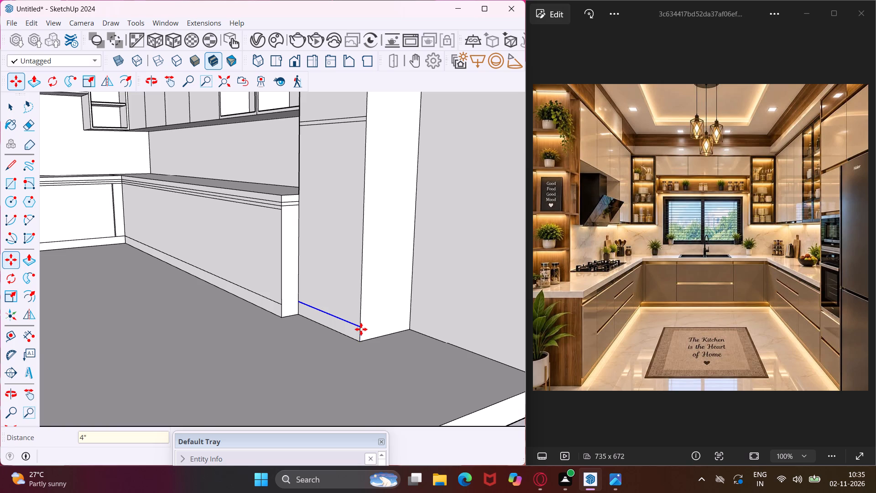
{"action": "key", "text": "Escape"}
{"action": "key", "text": "space"}
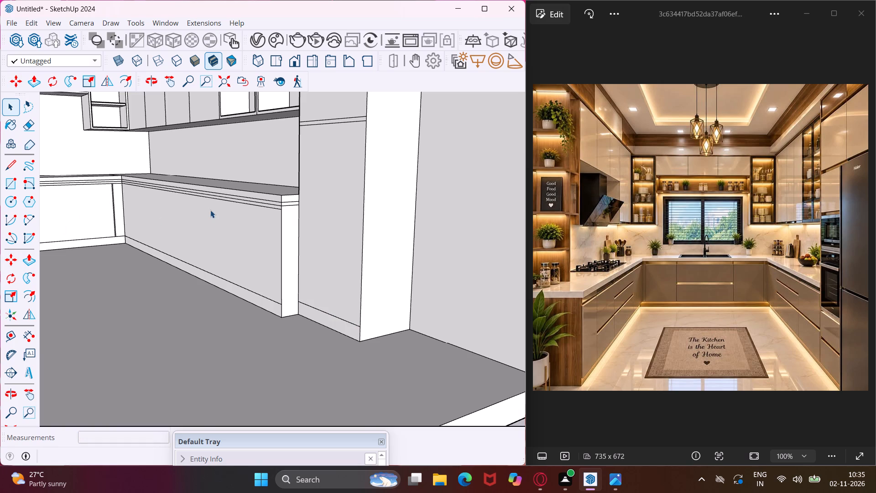
Draw two horizontal lines, each about 2' 4 1/8" long, across the tall oven unit's lower front: one from the edge midpoint, one above it.
{"action": "left_click", "coordinate": [7, 159]}
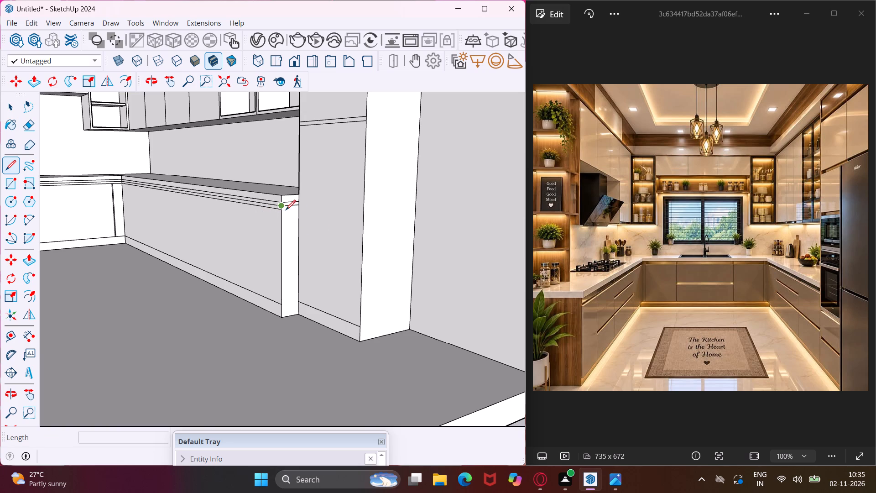
{"action": "left_click", "coordinate": [301, 253]}
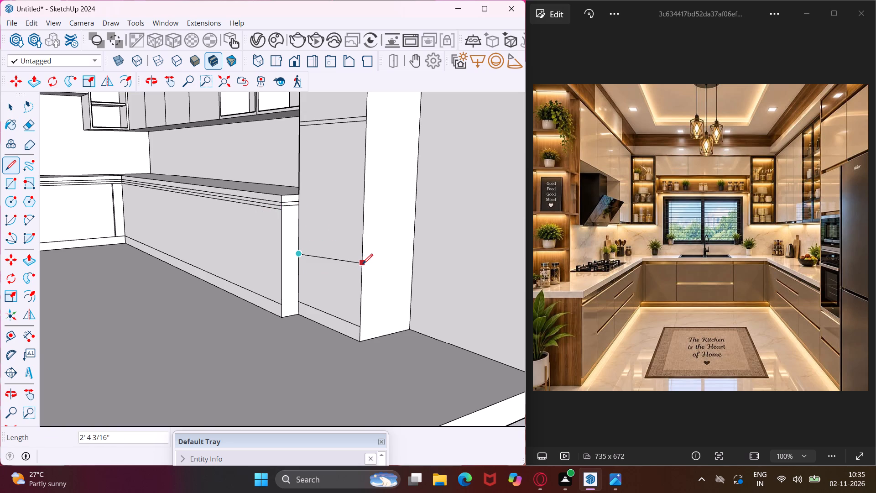
{"action": "left_click", "coordinate": [361, 268]}
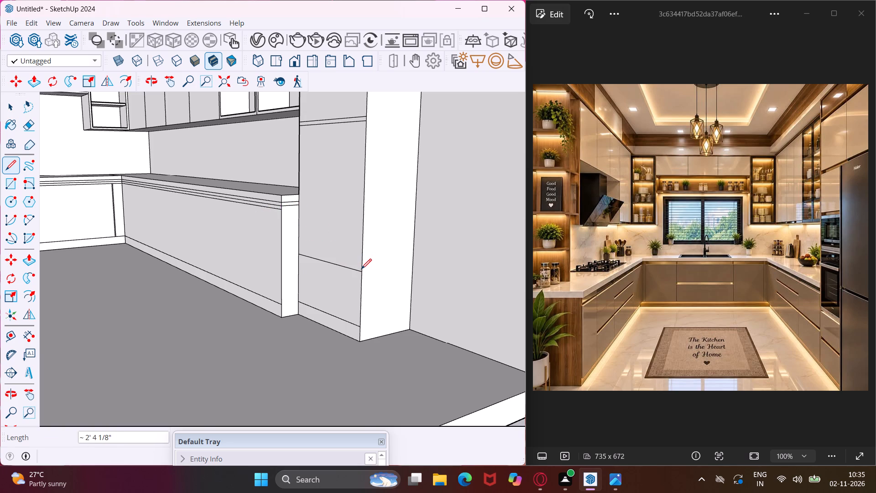
{"action": "left_click", "coordinate": [300, 215]}
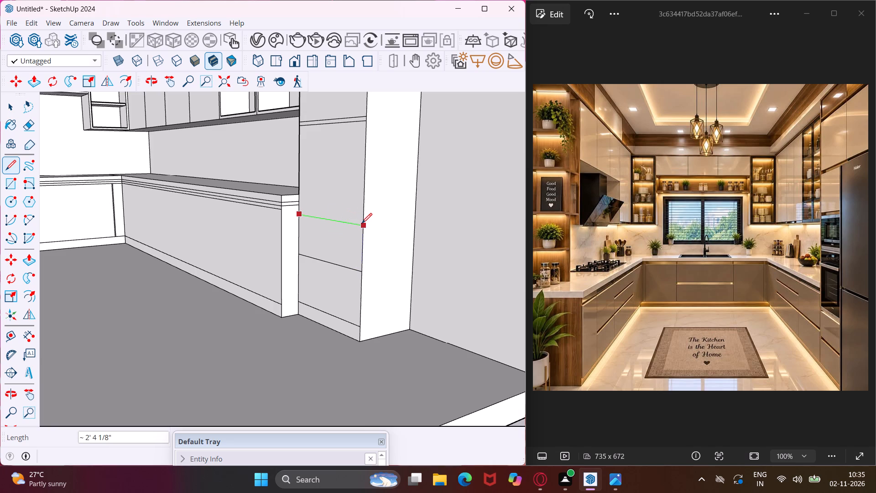
{"action": "left_click", "coordinate": [362, 223]}
{"action": "key", "text": "Escape"}
{"action": "key", "text": "space"}
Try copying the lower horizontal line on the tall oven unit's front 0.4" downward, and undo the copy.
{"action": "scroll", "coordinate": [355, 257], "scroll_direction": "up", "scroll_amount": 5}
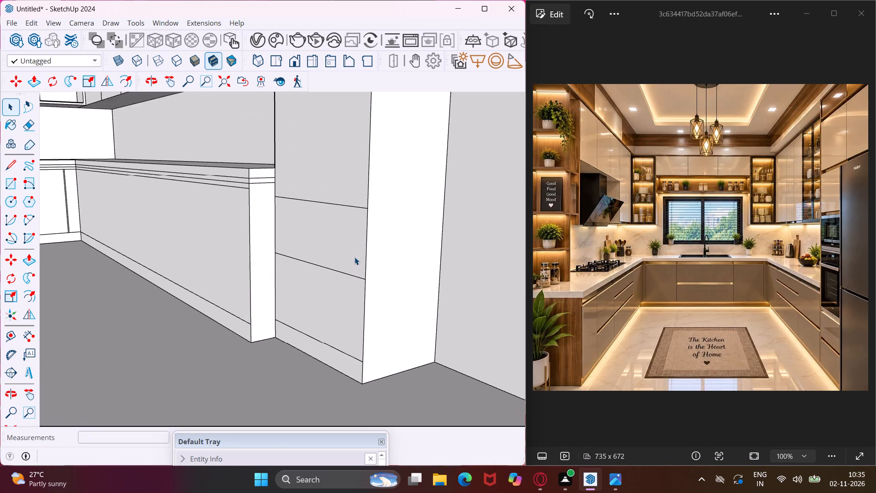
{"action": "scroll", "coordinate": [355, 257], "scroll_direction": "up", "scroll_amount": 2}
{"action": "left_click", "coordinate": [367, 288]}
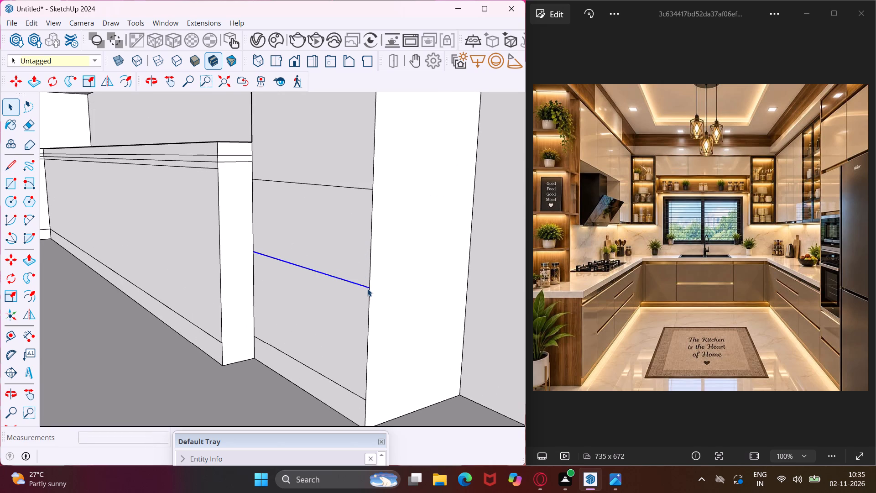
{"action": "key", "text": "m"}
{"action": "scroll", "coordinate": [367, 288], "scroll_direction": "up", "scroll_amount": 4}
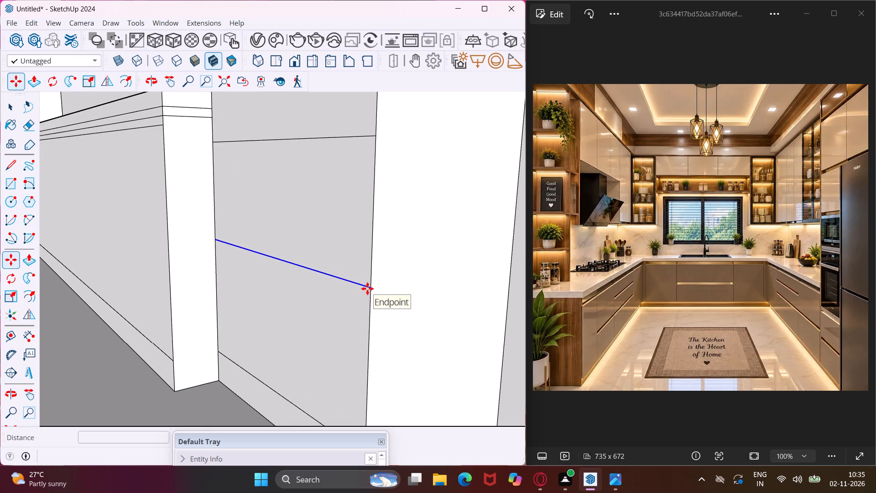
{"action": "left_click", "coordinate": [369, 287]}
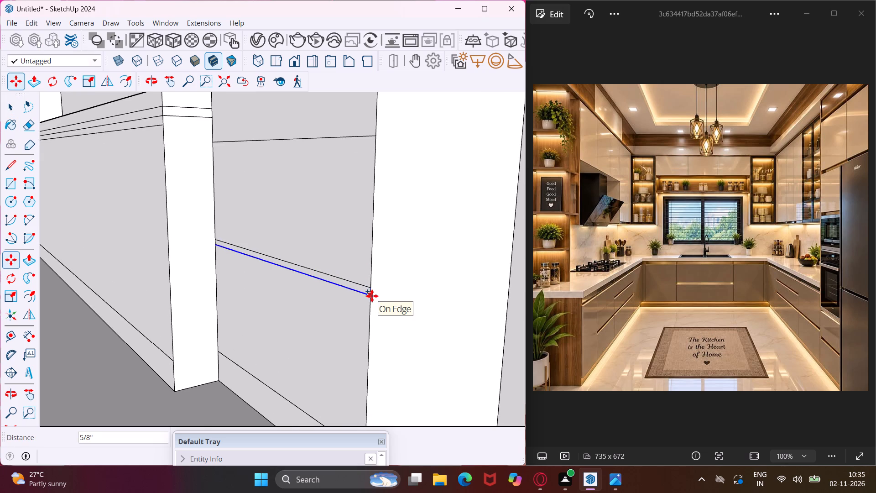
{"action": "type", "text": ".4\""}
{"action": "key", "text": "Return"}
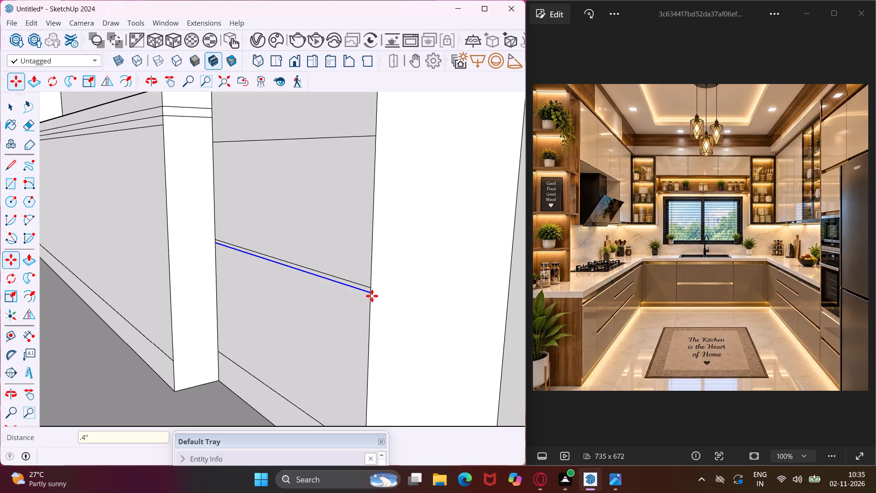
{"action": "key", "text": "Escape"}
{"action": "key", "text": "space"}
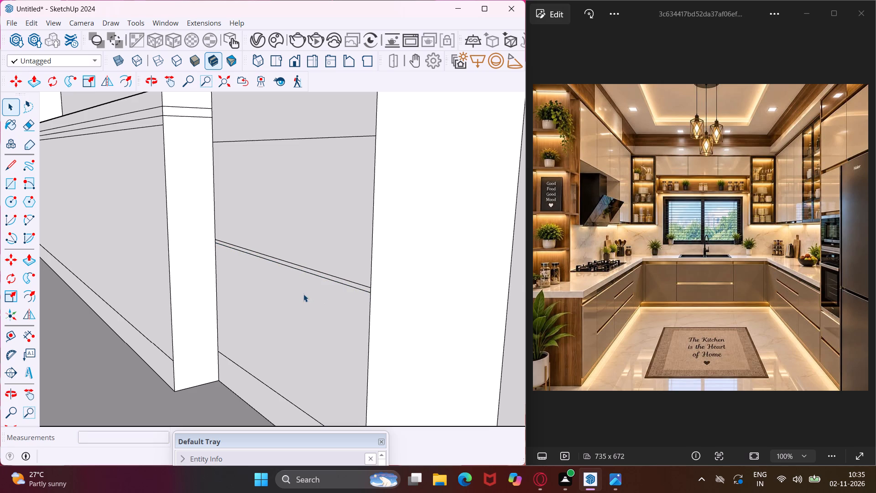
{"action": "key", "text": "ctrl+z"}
Copy the lower of the two new horizontal lines on the tall oven unit's front 1" downward.
{"action": "scroll", "coordinate": [339, 274], "scroll_direction": "up", "scroll_amount": 2}
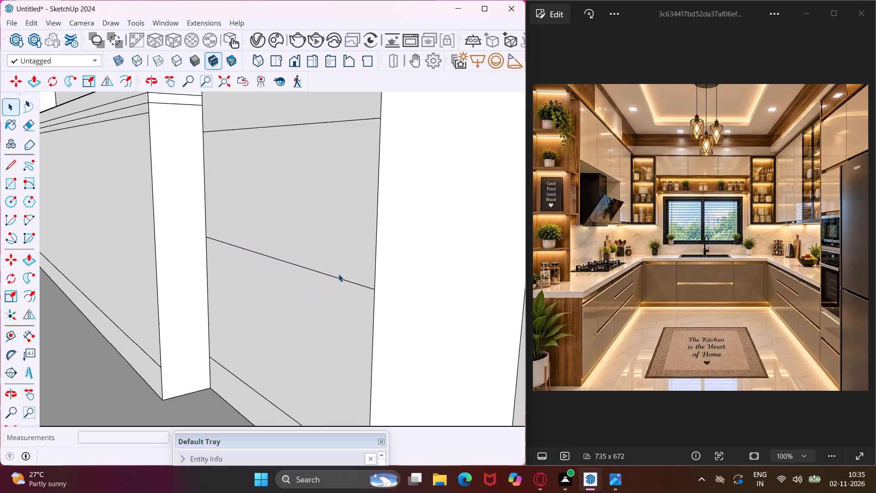
{"action": "scroll", "coordinate": [339, 274], "scroll_direction": "up", "scroll_amount": 1}
{"action": "left_click", "coordinate": [350, 282]}
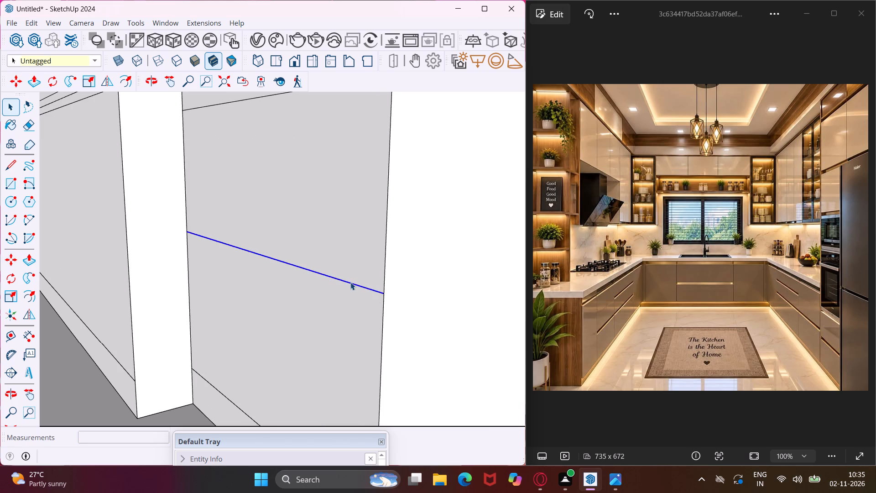
{"action": "key", "text": "m"}
{"action": "left_click", "coordinate": [383, 291]}
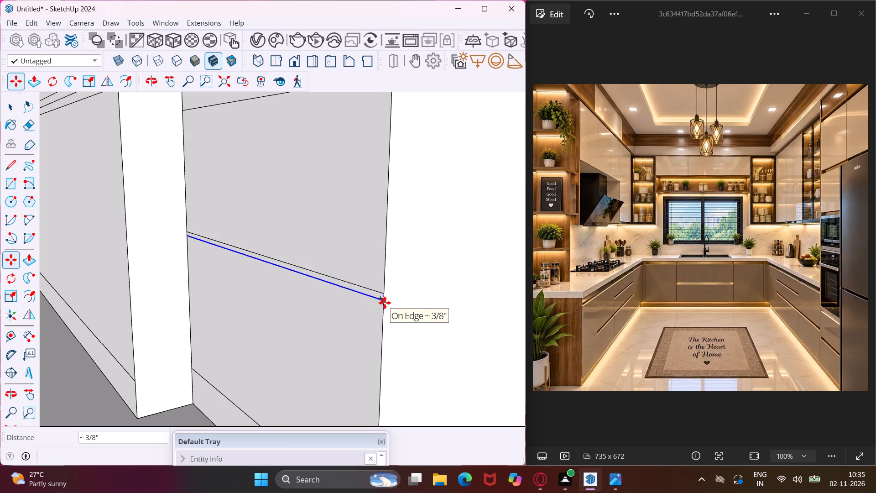
{"action": "key", "text": "1"}
{"action": "key", "text": "shift+quotedbl"}
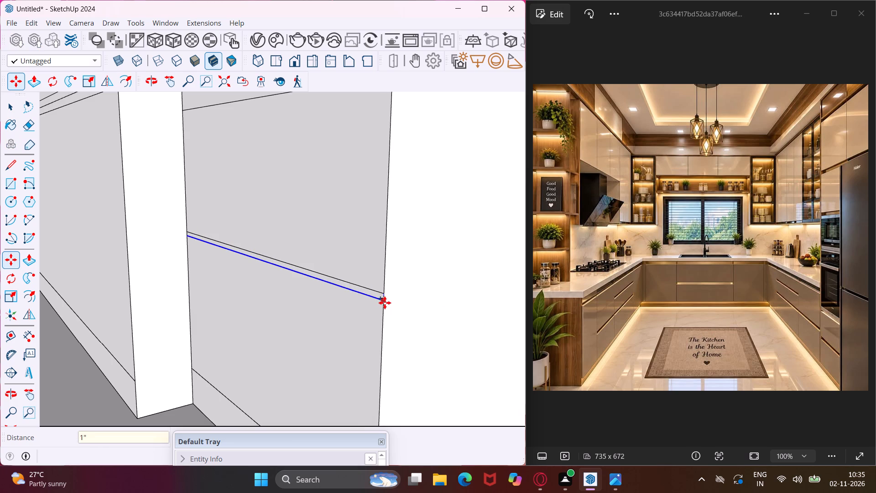
{"action": "key", "text": "Return"}
{"action": "scroll", "coordinate": [371, 306], "scroll_direction": "down", "scroll_amount": 4}
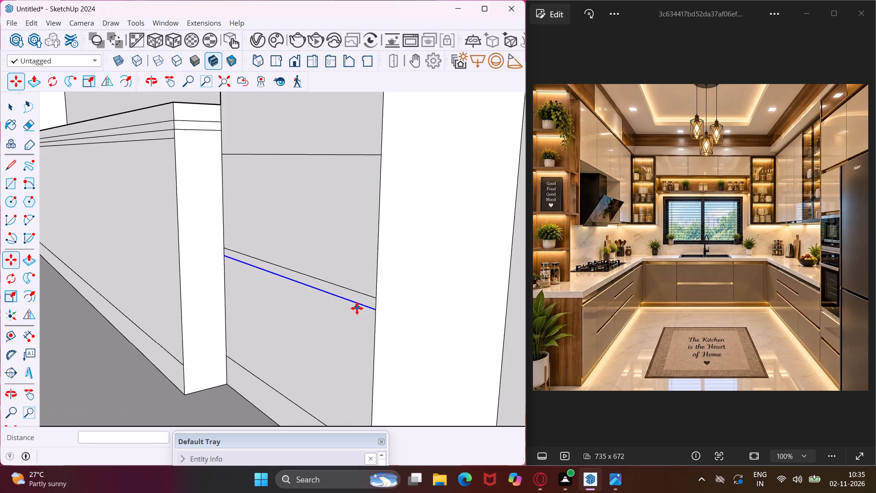
{"action": "key", "text": "Escape"}
{"action": "key", "text": "space"}
Copy the upper of the two new horizontal lines on the tall oven unit's front 1" downward.
{"action": "scroll", "coordinate": [369, 150], "scroll_direction": "up", "scroll_amount": 2}
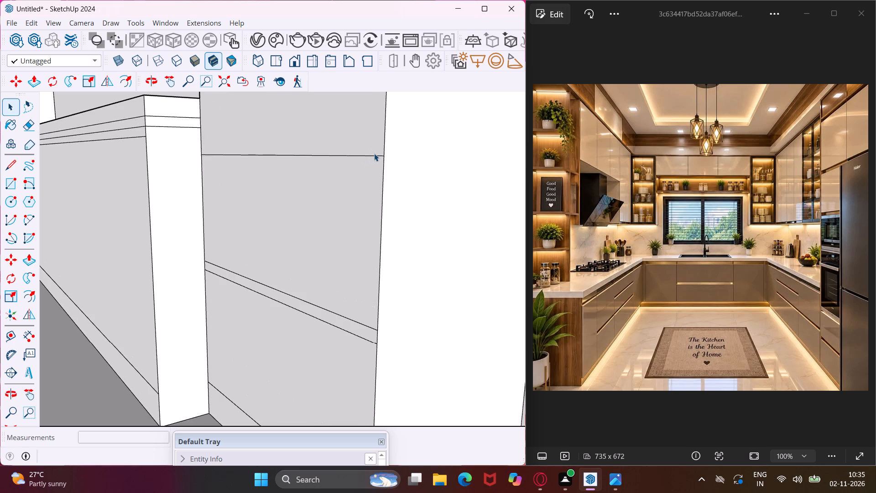
{"action": "left_click", "coordinate": [375, 156]}
{"action": "key", "text": "m"}
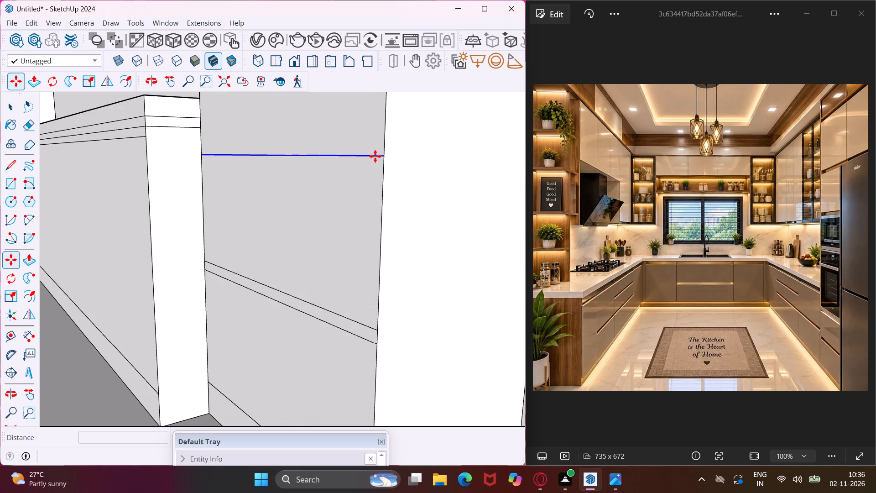
{"action": "scroll", "coordinate": [386, 159], "scroll_direction": "up", "scroll_amount": 8}
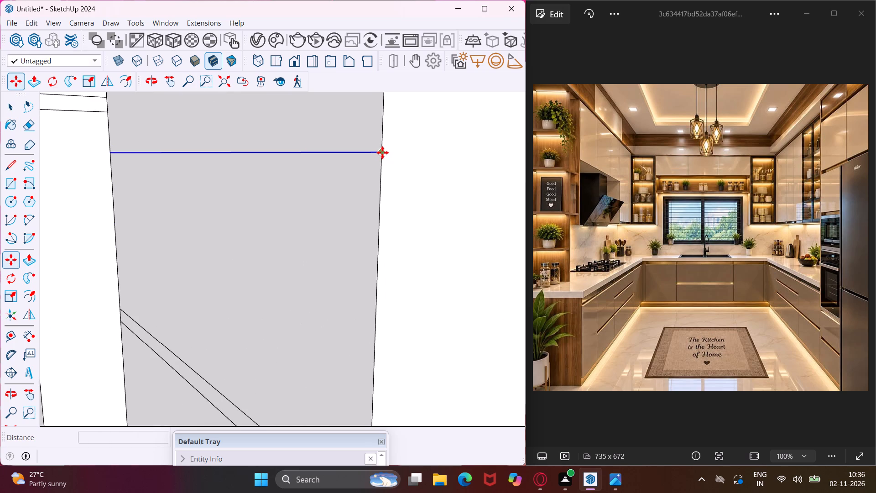
{"action": "left_click", "coordinate": [382, 152]}
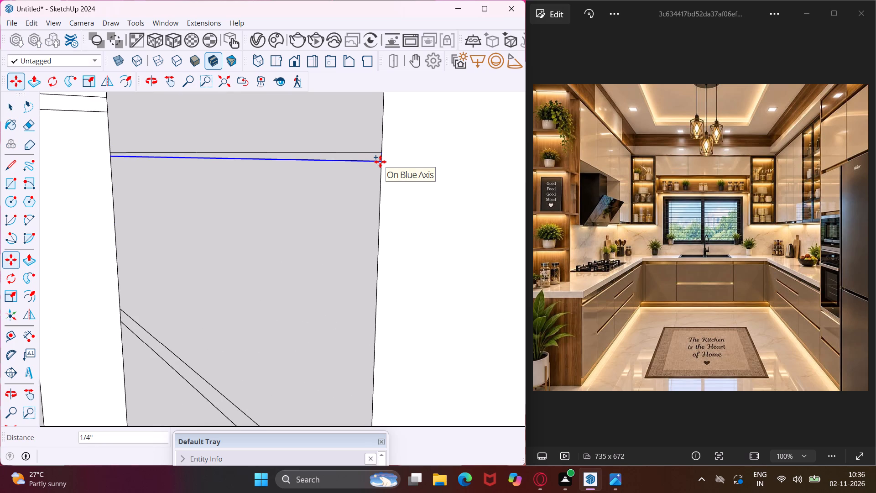
{"action": "type", "text": "1\""}
{"action": "key", "text": "Return"}
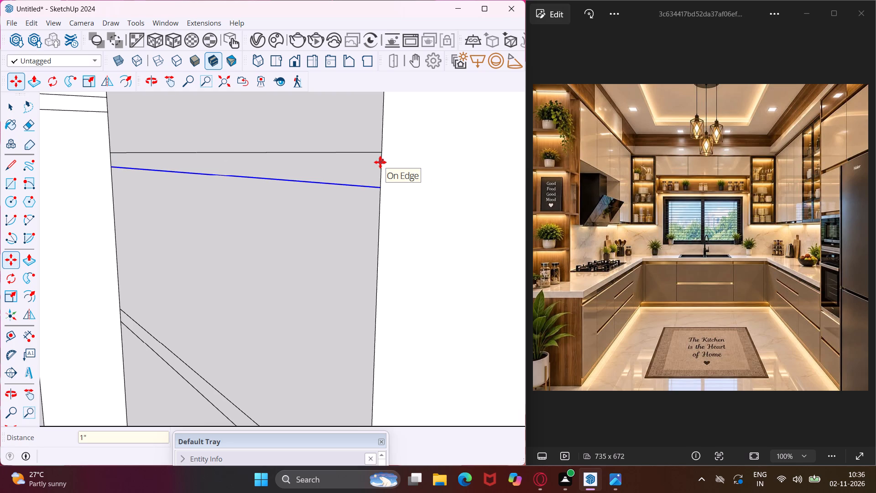
{"action": "scroll", "coordinate": [294, 224], "scroll_direction": "down", "scroll_amount": 5}
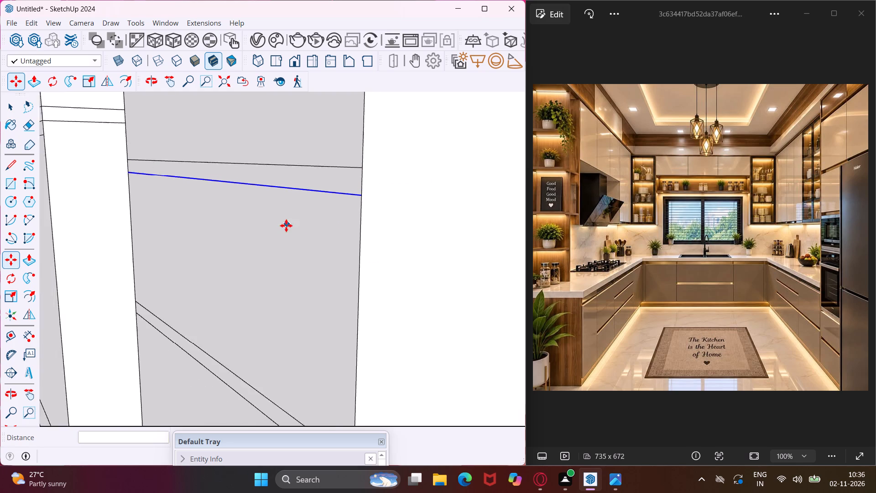
{"action": "scroll", "coordinate": [286, 226], "scroll_direction": "down", "scroll_amount": 16}
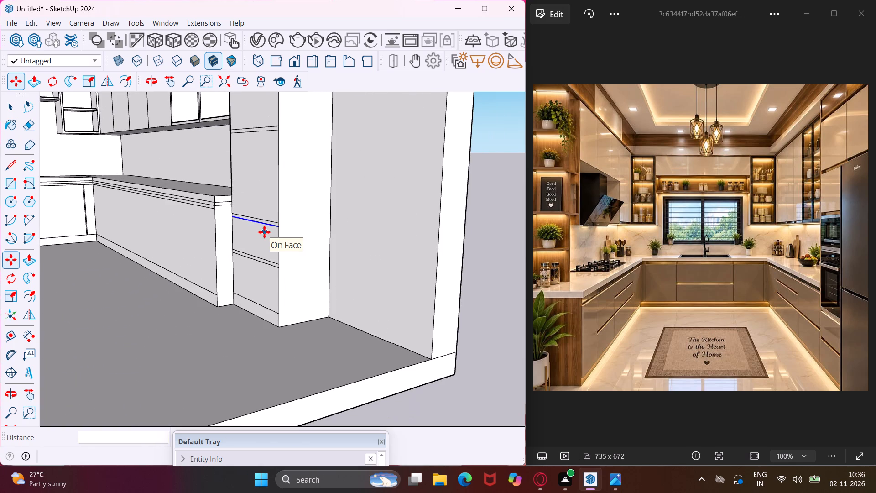
{"action": "scroll", "coordinate": [264, 232], "scroll_direction": "down", "scroll_amount": 3}
{"action": "key", "text": "Escape"}
{"action": "key", "text": "space"}
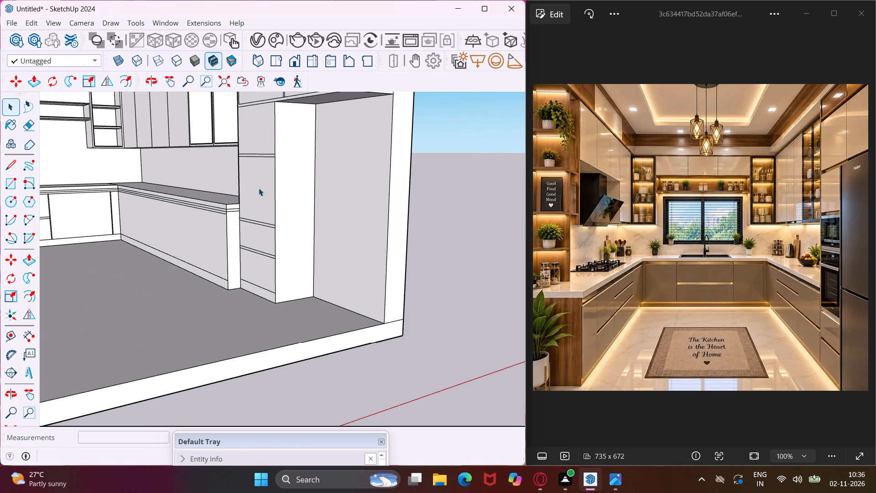
Offset the outline of the tall oven unit's large middle front panel 1" inward.
{"action": "scroll", "coordinate": [267, 167], "scroll_direction": "up", "scroll_amount": 10}
{"action": "left_click", "coordinate": [267, 167]}
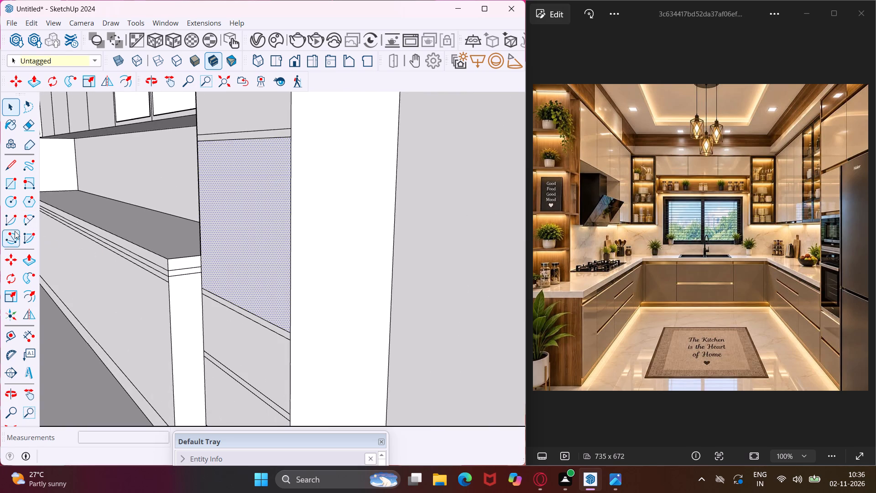
{"action": "left_click", "coordinate": [28, 291]}
{"action": "scroll", "coordinate": [268, 216], "scroll_direction": "up", "scroll_amount": 2}
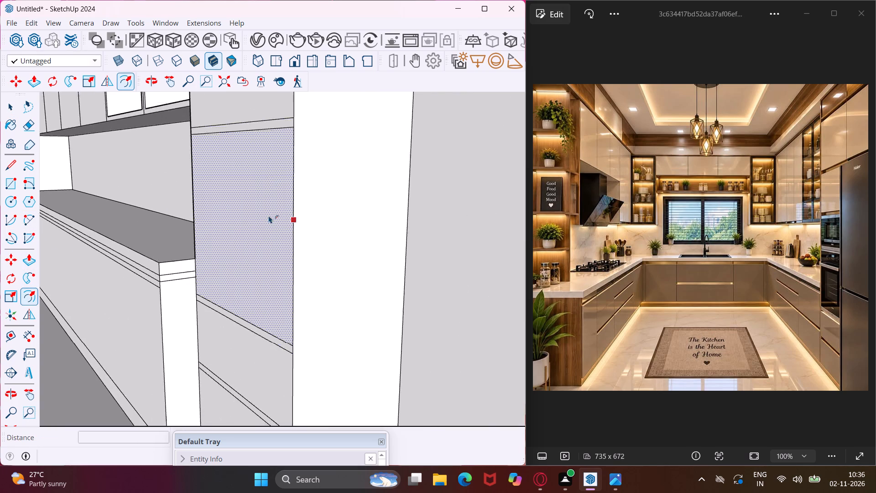
{"action": "scroll", "coordinate": [269, 215], "scroll_direction": "up", "scroll_amount": 1}
{"action": "left_click", "coordinate": [276, 212]}
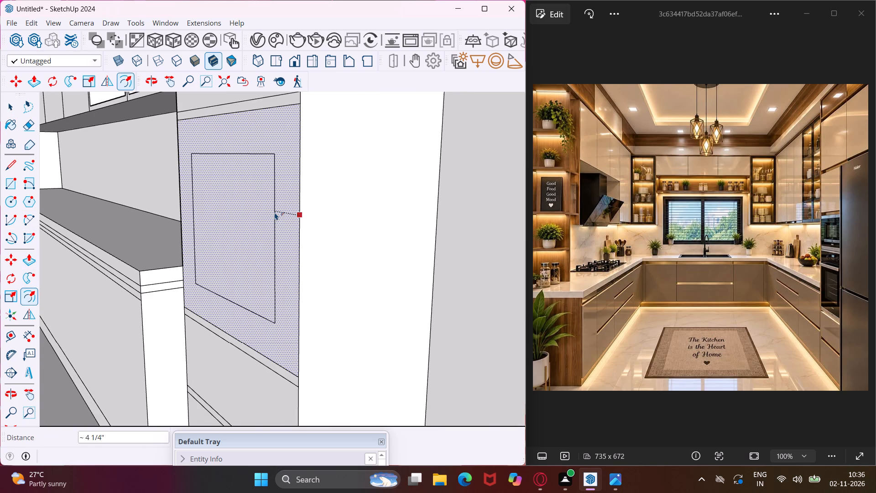
{"action": "type", "text": "1\""}
{"action": "key", "text": "Return"}
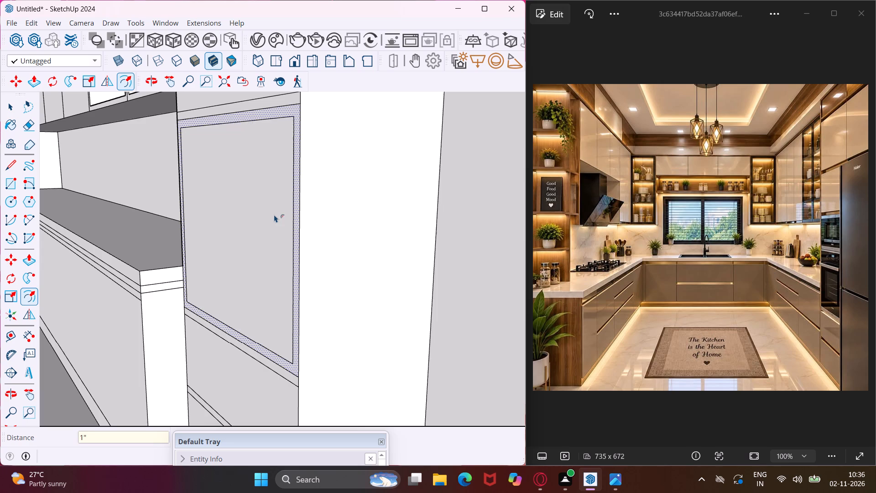
Push the inset middle panel of the tall oven unit 1' inward to form an open niche.
{"action": "key", "text": "Escape"}
{"action": "key", "text": "space"}
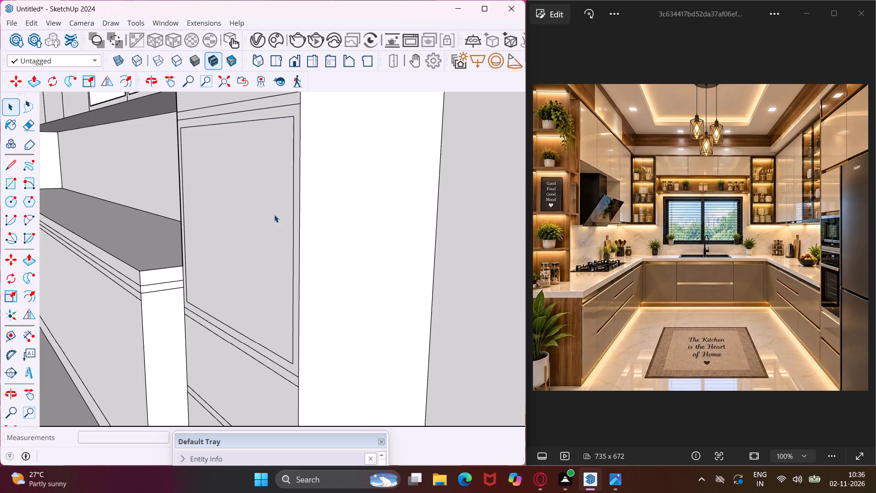
{"action": "scroll", "coordinate": [283, 108], "scroll_direction": "up", "scroll_amount": 3}
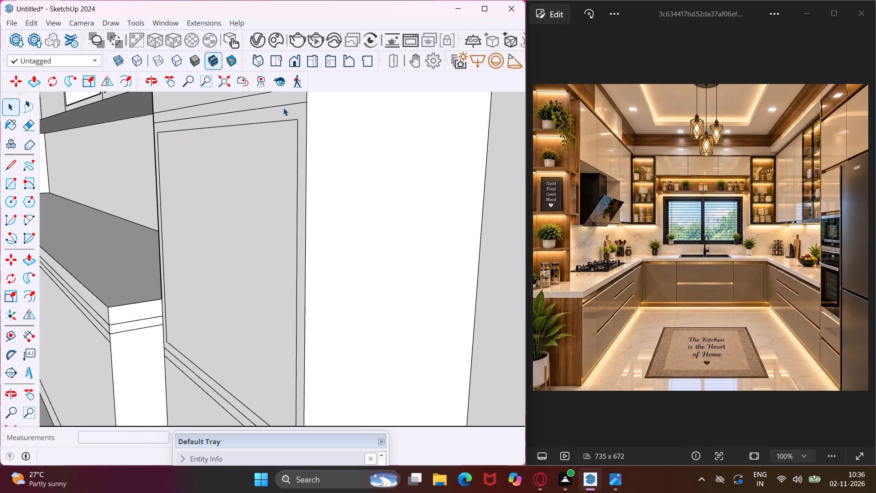
{"action": "scroll", "coordinate": [254, 182], "scroll_direction": "down", "scroll_amount": 5}
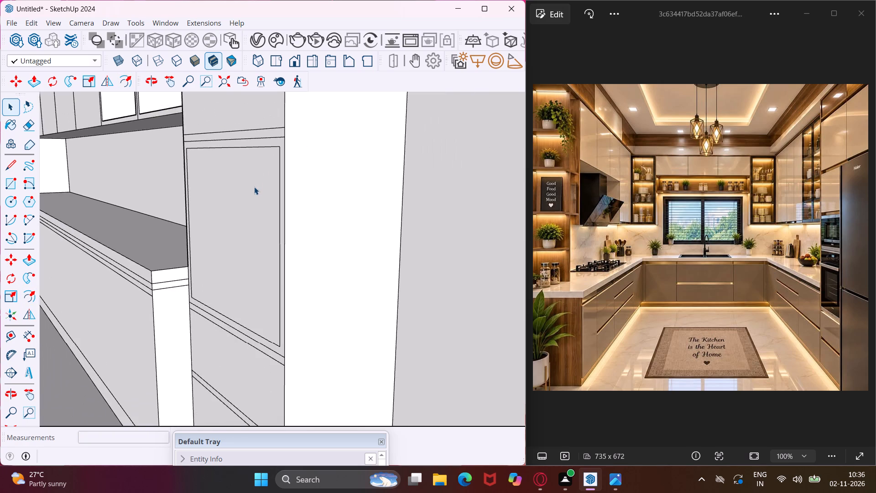
{"action": "scroll", "coordinate": [254, 187], "scroll_direction": "down", "scroll_amount": 3}
{"action": "middle_click_drag", "start_coordinate": [254, 191], "coordinate": [314, 219]}
{"action": "left_click", "coordinate": [278, 222]}
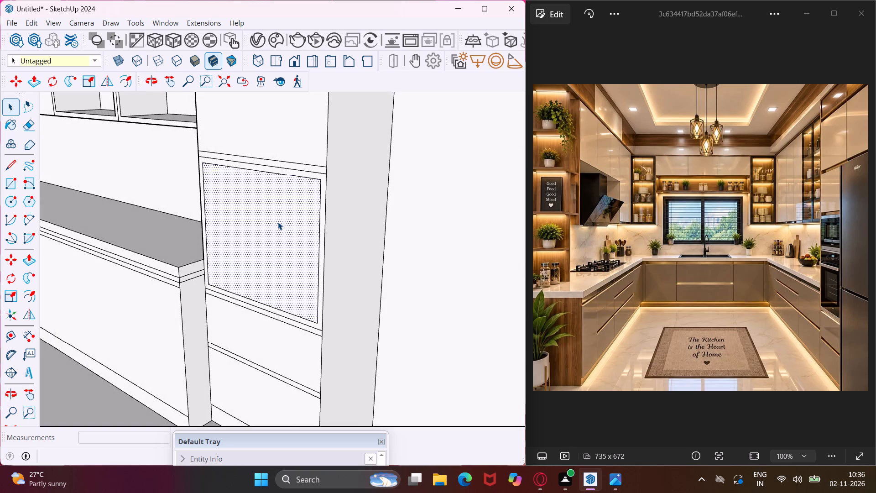
{"action": "key", "text": "p"}
{"action": "left_click", "coordinate": [278, 222]}
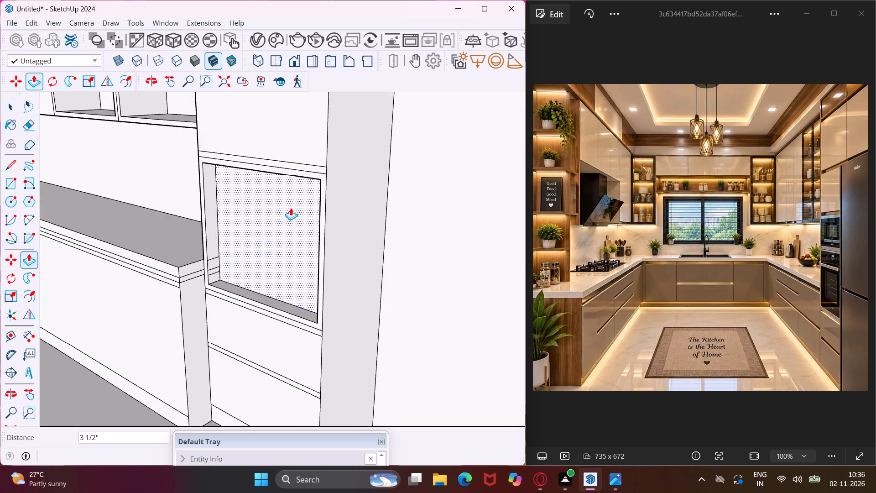
{"action": "type", "text": "1'"}
{"action": "key", "text": "Return"}
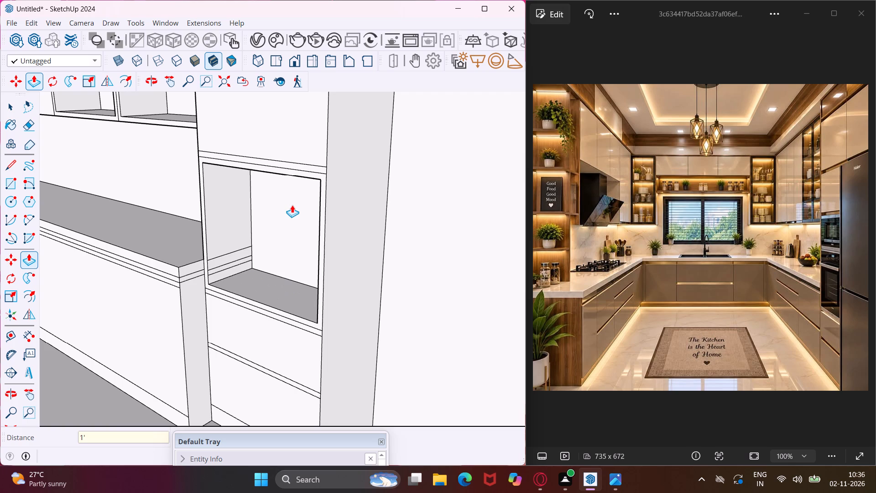
{"action": "key", "text": "Escape"}
{"action": "key", "text": "space"}
Erase the stray horizontal lines on the inner side wall of the oven niche.
{"action": "scroll", "coordinate": [214, 260], "scroll_direction": "up", "scroll_amount": 3}
{"action": "middle_click_drag", "start_coordinate": [214, 260], "coordinate": [231, 230]}
{"action": "key", "text": "e"}
{"action": "left_click", "coordinate": [229, 253]}
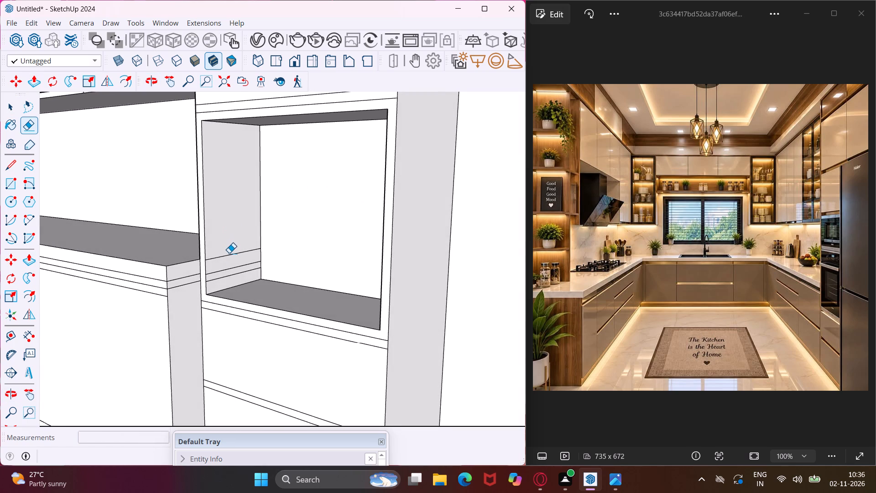
{"action": "left_click_drag", "start_coordinate": [229, 282], "coordinate": [229, 260]}
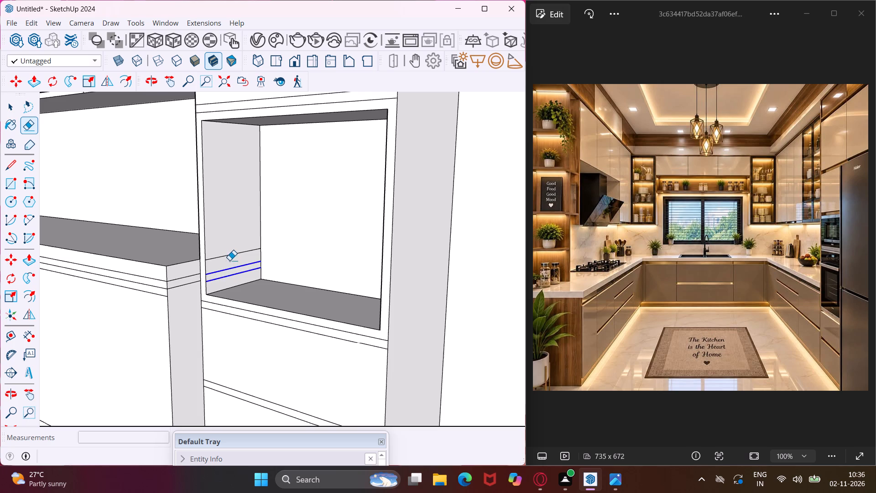
{"action": "left_click_drag", "start_coordinate": [229, 260], "coordinate": [229, 257]}
{"action": "key", "text": "Escape"}
{"action": "key", "text": "space"}
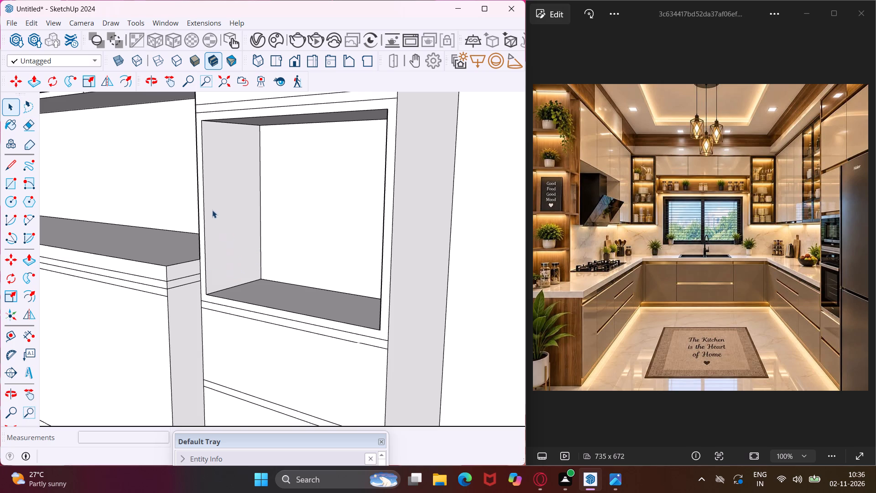
Copy the end vertical edge of the base cabinet beside the oven unit to the far inner corner, dividing the front into 3 equal parts.
{"action": "scroll", "coordinate": [212, 210], "scroll_direction": "down", "scroll_amount": 4}
{"action": "middle_click_drag", "start_coordinate": [258, 212], "coordinate": [220, 212]}
{"action": "scroll", "coordinate": [220, 212], "scroll_direction": "up", "scroll_amount": 1}
{"action": "scroll", "coordinate": [182, 205], "scroll_direction": "down", "scroll_amount": 6}
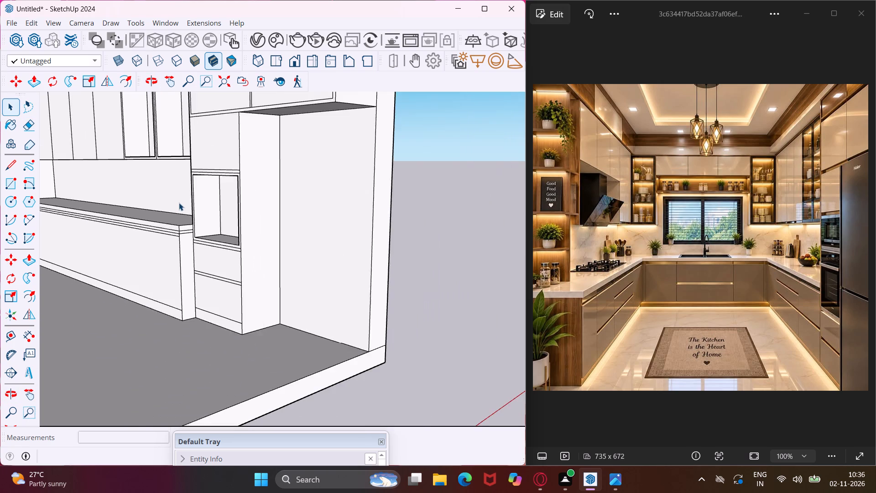
{"action": "scroll", "coordinate": [177, 200], "scroll_direction": "down", "scroll_amount": 4}
{"action": "middle_click_drag", "start_coordinate": [177, 200], "coordinate": [216, 225]}
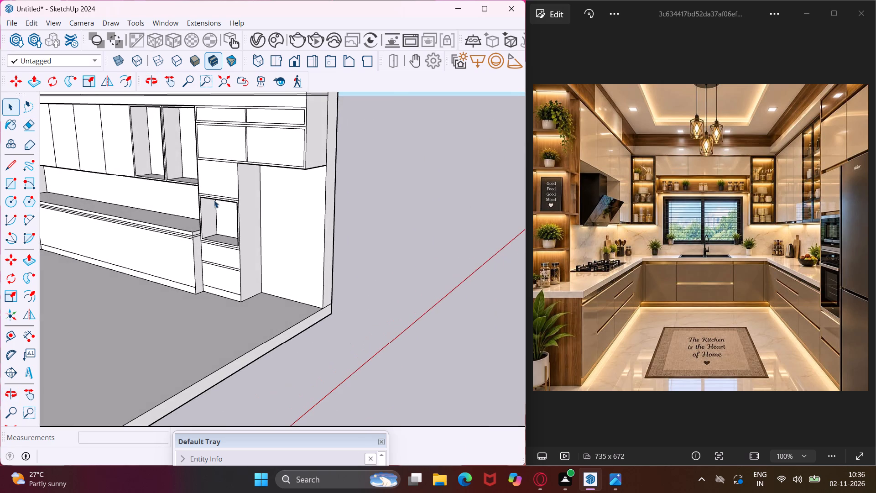
{"action": "scroll", "coordinate": [215, 182], "scroll_direction": "down", "scroll_amount": 8}
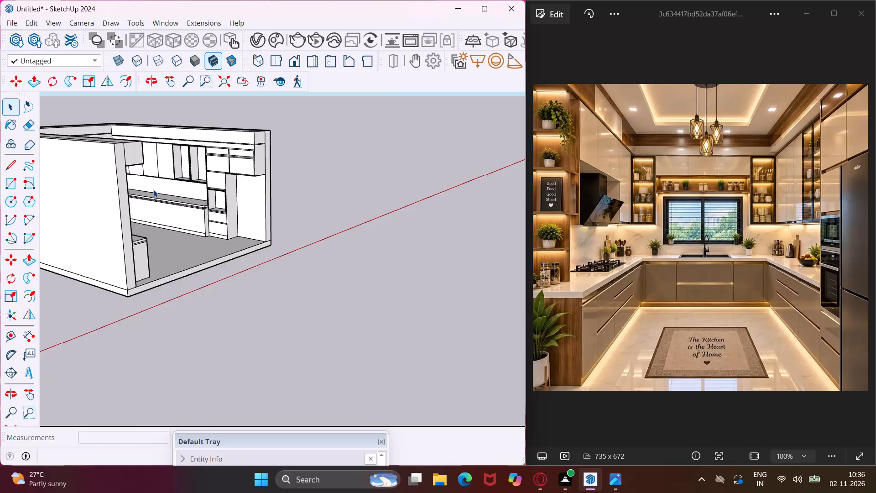
{"action": "scroll", "coordinate": [153, 189], "scroll_direction": "up", "scroll_amount": 6}
{"action": "scroll", "coordinate": [206, 220], "scroll_direction": "up", "scroll_amount": 4}
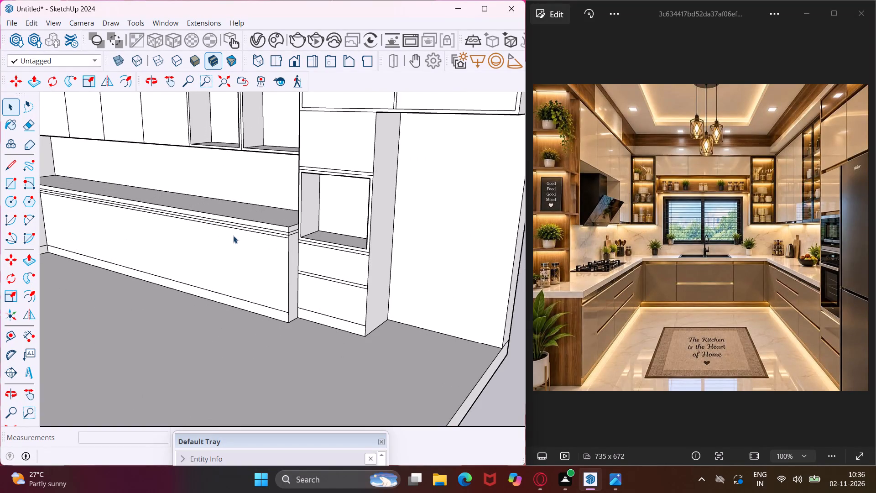
{"action": "scroll", "coordinate": [238, 239], "scroll_direction": "down", "scroll_amount": 2}
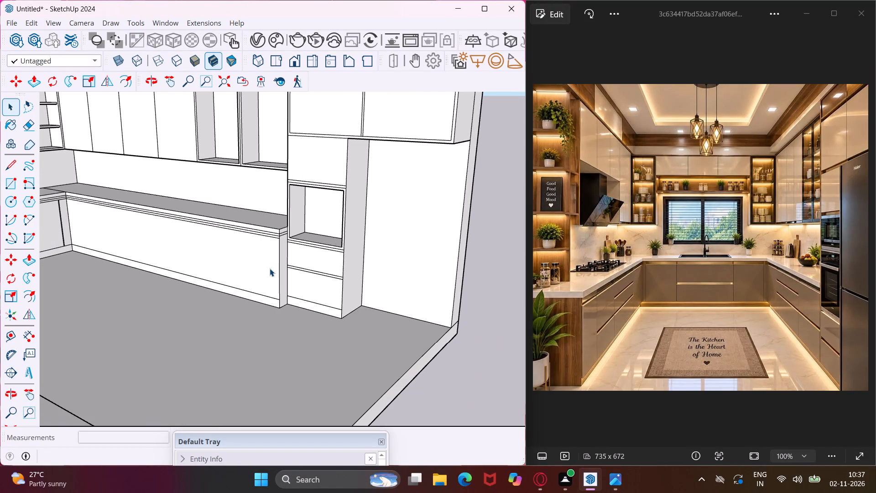
{"action": "left_click", "coordinate": [278, 291]}
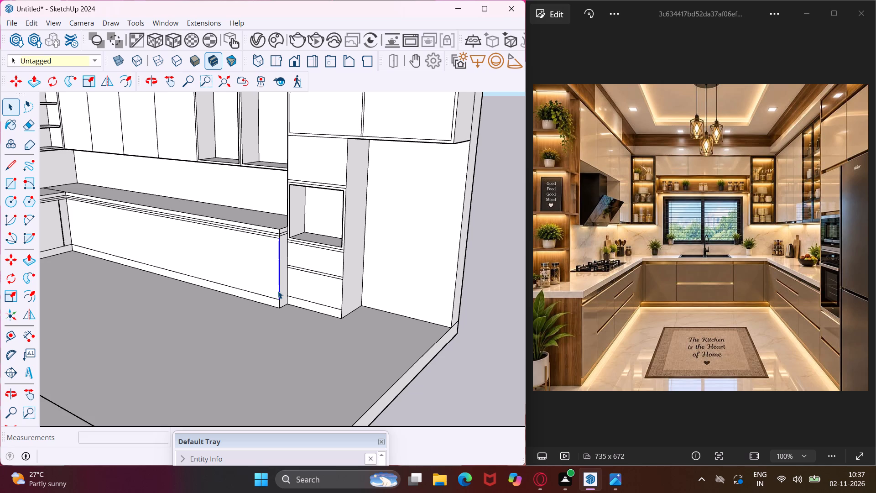
{"action": "key", "text": "m"}
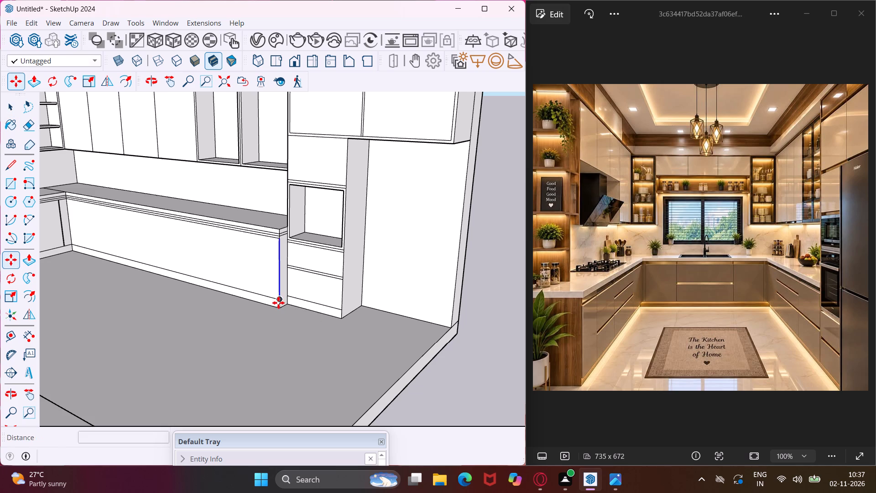
{"action": "left_click", "coordinate": [280, 301]}
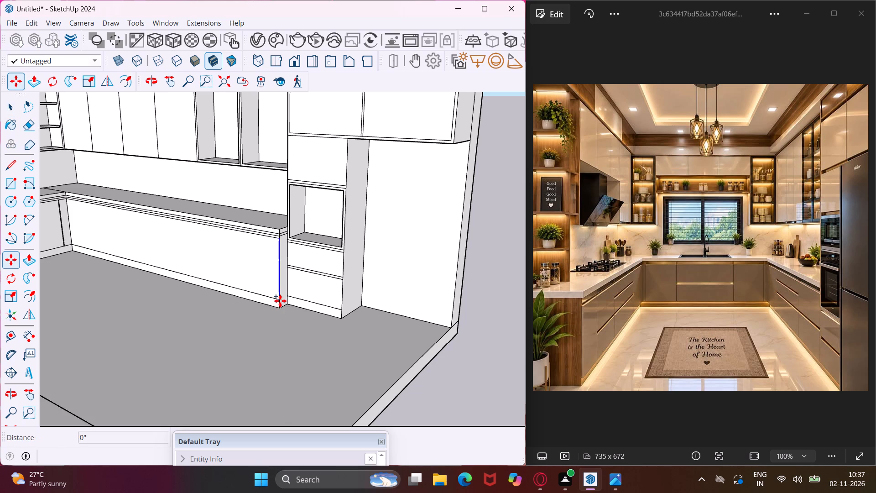
{"action": "scroll", "coordinate": [280, 301], "scroll_direction": "down", "scroll_amount": 3}
{"action": "middle_click_drag", "start_coordinate": [237, 293], "coordinate": [96, 320]}
{"action": "scroll", "coordinate": [202, 213], "scroll_direction": "up", "scroll_amount": 10}
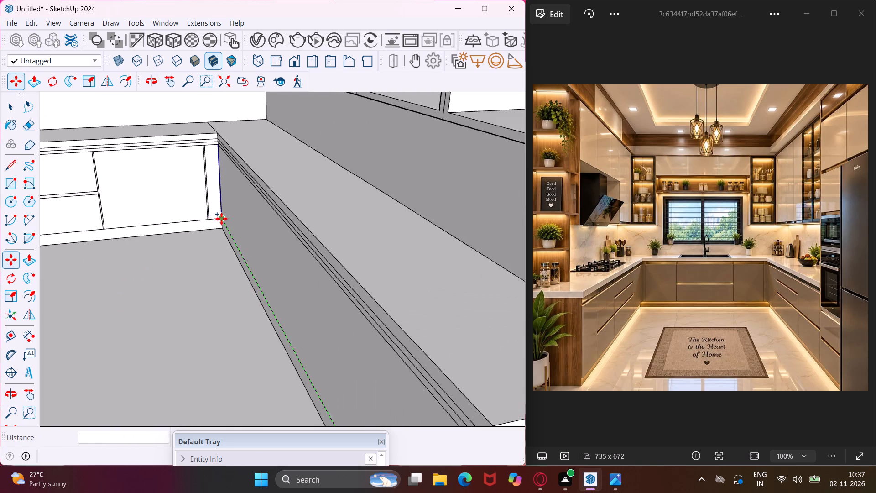
{"action": "left_click", "coordinate": [221, 219]}
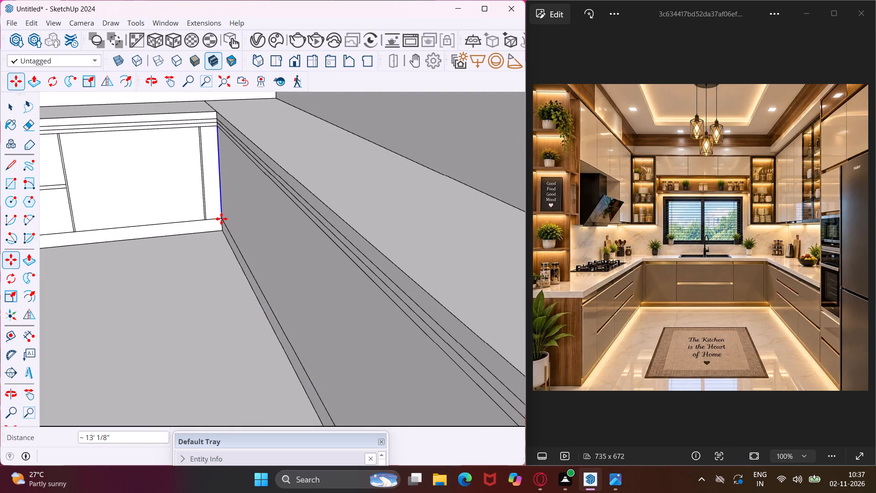
{"action": "type", "text": "/3"}
{"action": "key", "text": "Return"}
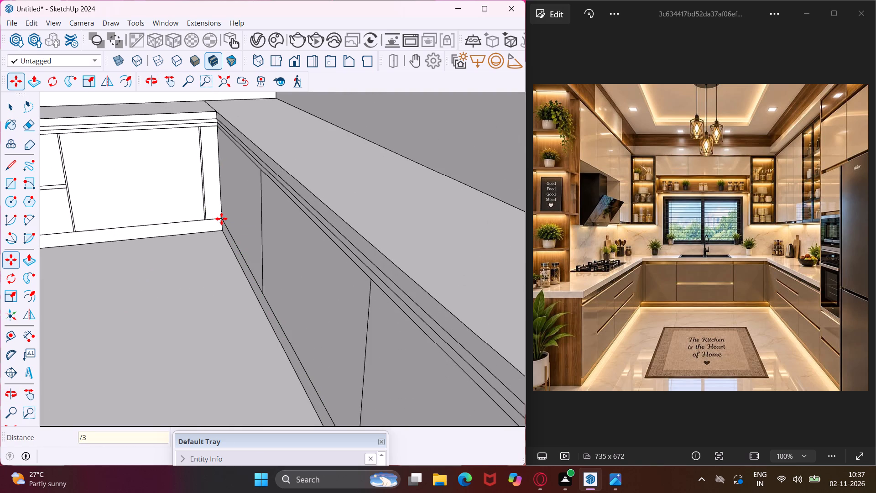
{"action": "scroll", "coordinate": [221, 219], "scroll_direction": "down", "scroll_amount": 6}
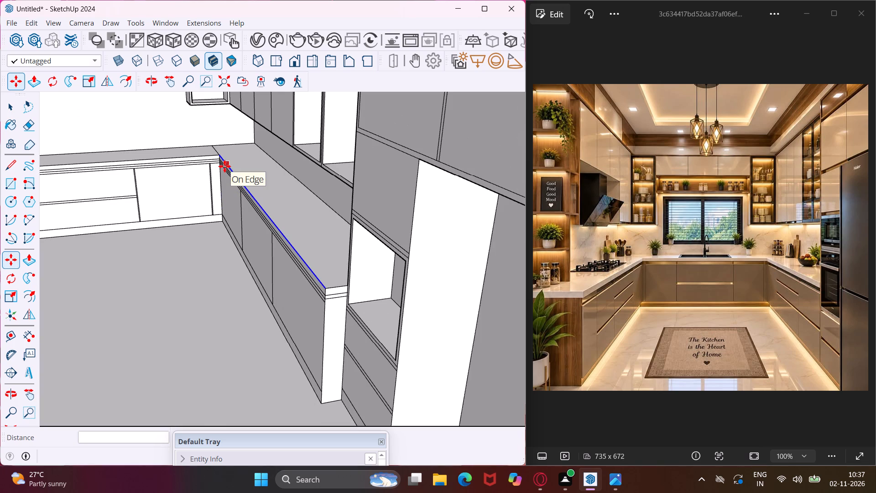
{"action": "key", "text": "Escape"}
{"action": "key", "text": "space"}
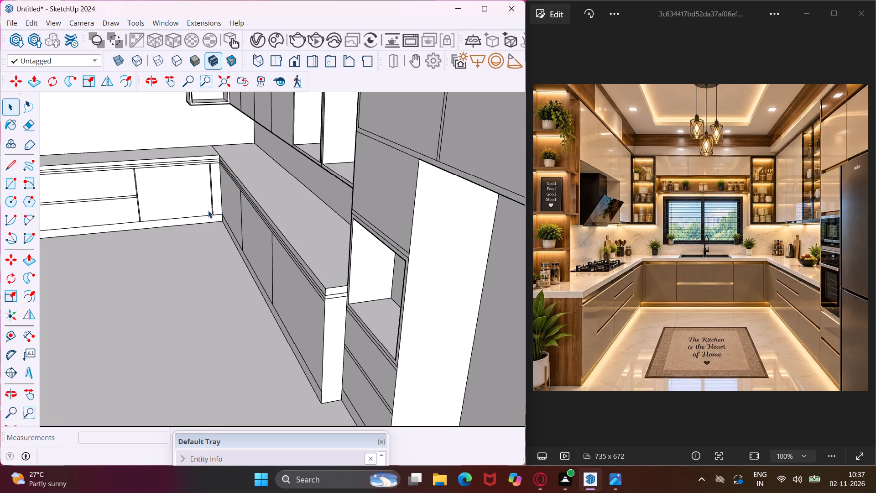
Copy both vertical divider lines on that base cabinet front 0.75" toward the tall oven unit.
{"action": "middle_click_drag", "start_coordinate": [219, 212], "coordinate": [245, 209]}
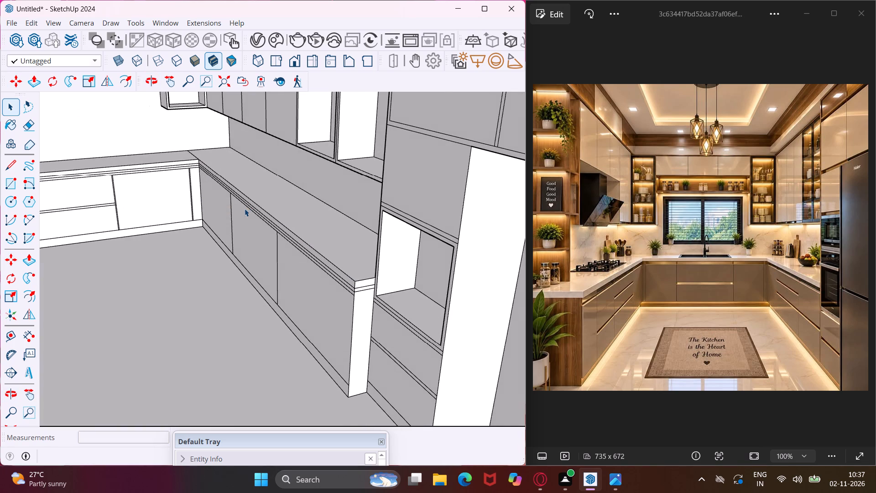
{"action": "scroll", "coordinate": [244, 209], "scroll_direction": "up", "scroll_amount": 4}
{"action": "middle_click", "coordinate": [224, 237]}
{"action": "scroll", "coordinate": [224, 237], "scroll_direction": "up", "scroll_amount": 1}
{"action": "middle_click_drag", "start_coordinate": [246, 202], "coordinate": [266, 170]}
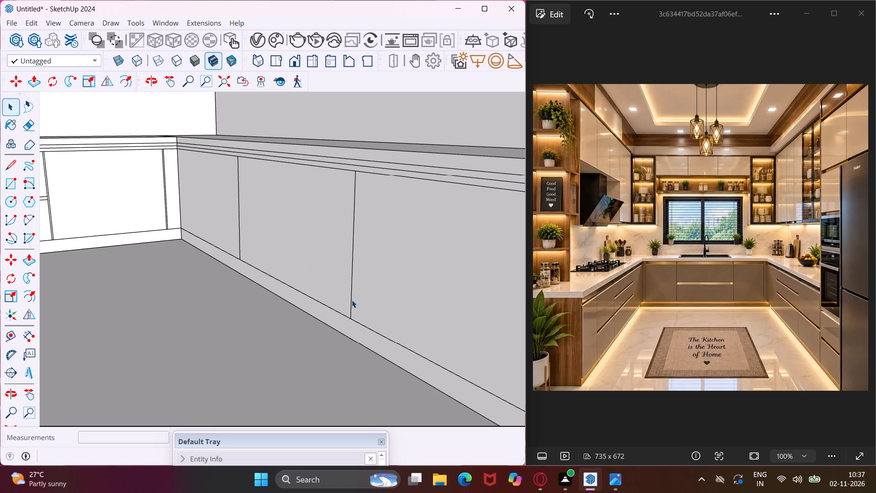
{"action": "left_click", "coordinate": [350, 300]}
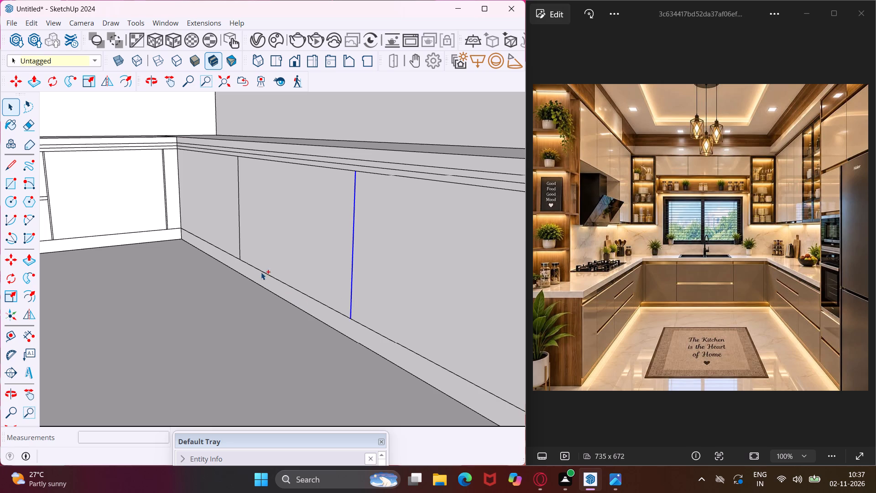
{"action": "left_click", "coordinate": [240, 245]}
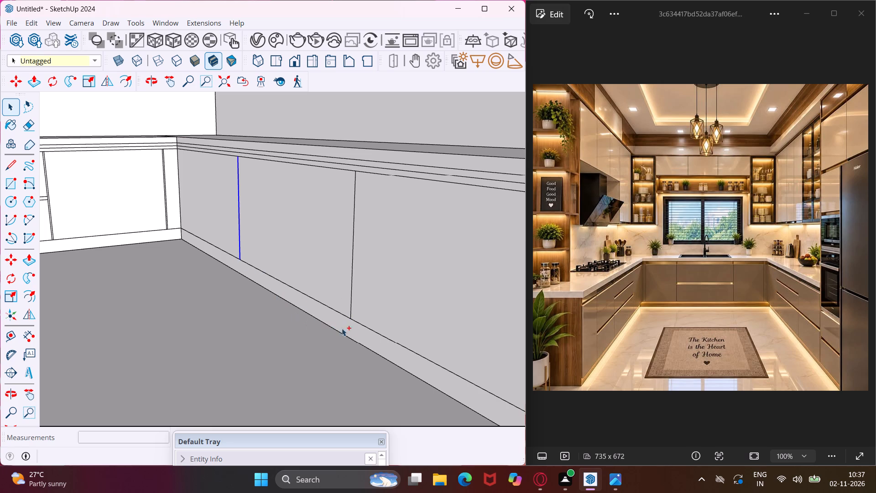
{"action": "left_click", "coordinate": [351, 311], "text": "ctrl"}
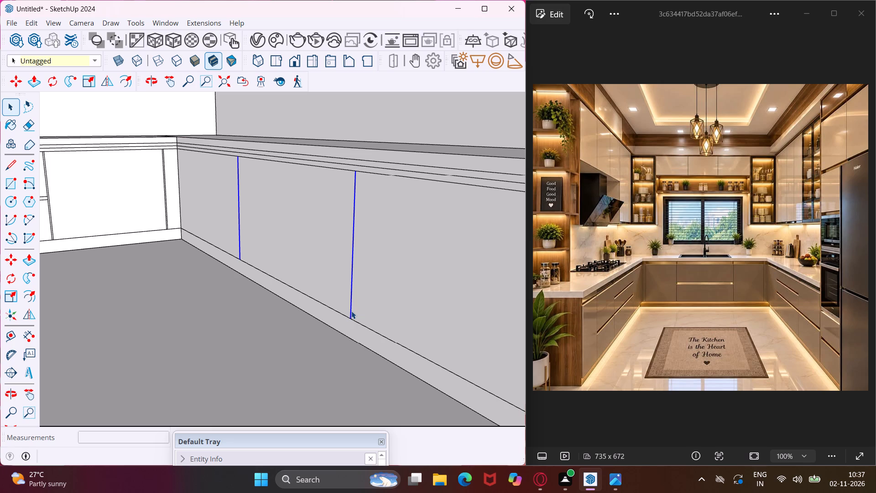
{"action": "key", "text": "m"}
{"action": "scroll", "coordinate": [351, 320], "scroll_direction": "up", "scroll_amount": 7}
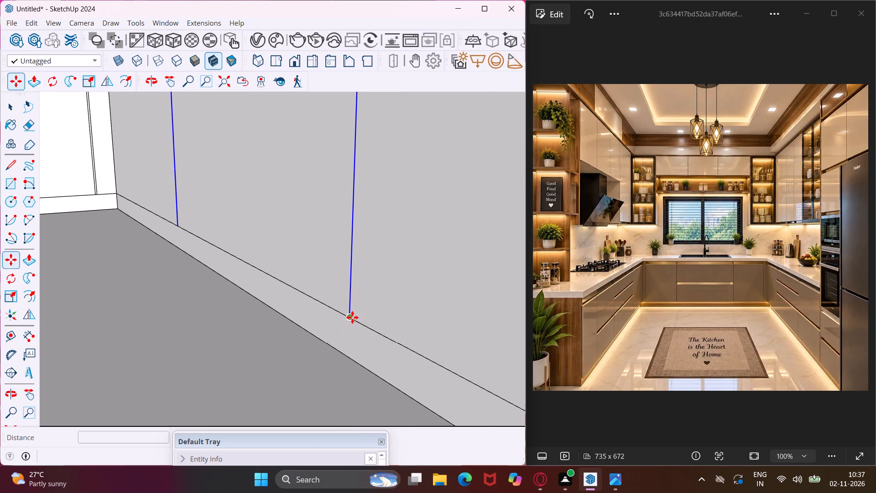
{"action": "left_click", "coordinate": [351, 317]}
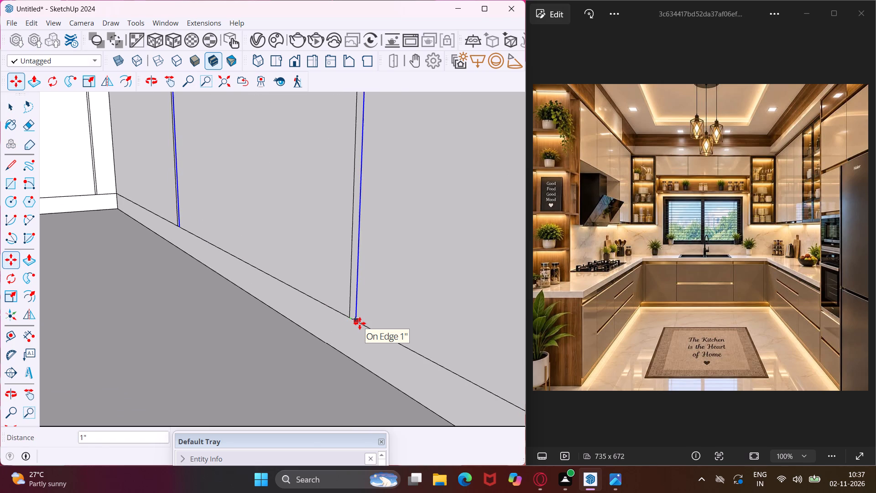
{"action": "key", "text": "period"}
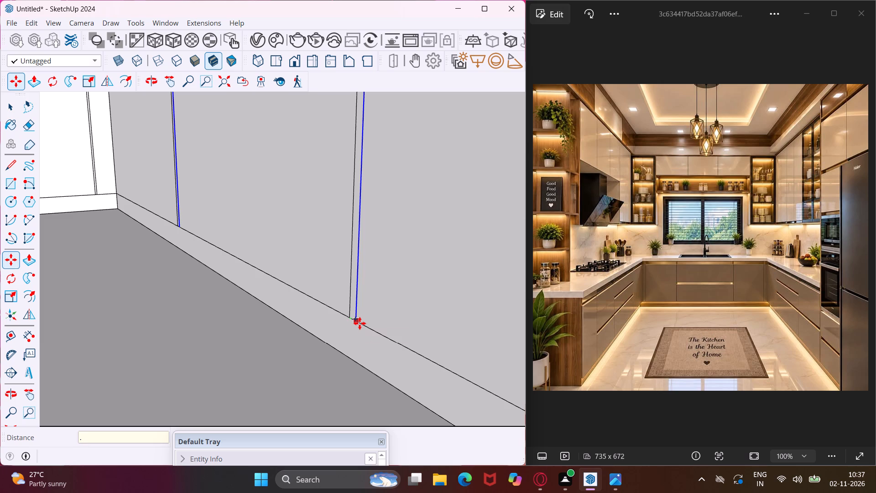
{"action": "type", "text": "75\""}
{"action": "key", "text": "Return"}
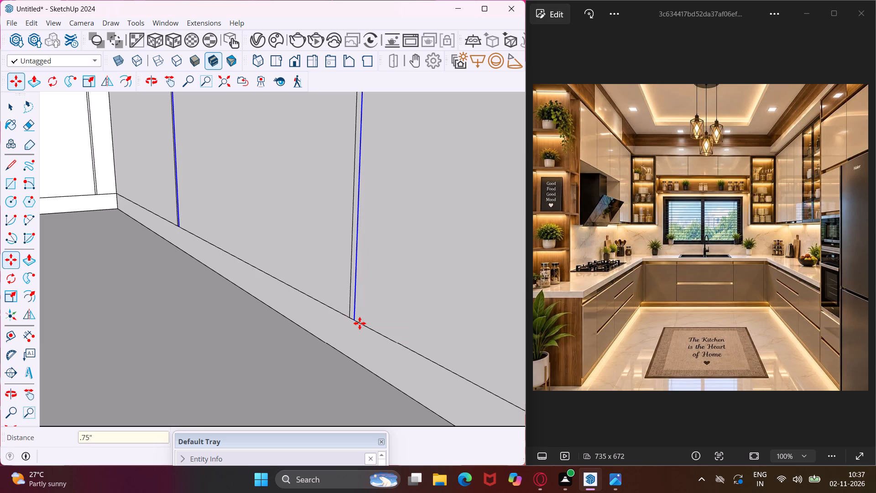
{"action": "scroll", "coordinate": [282, 289], "scroll_direction": "down", "scroll_amount": 5}
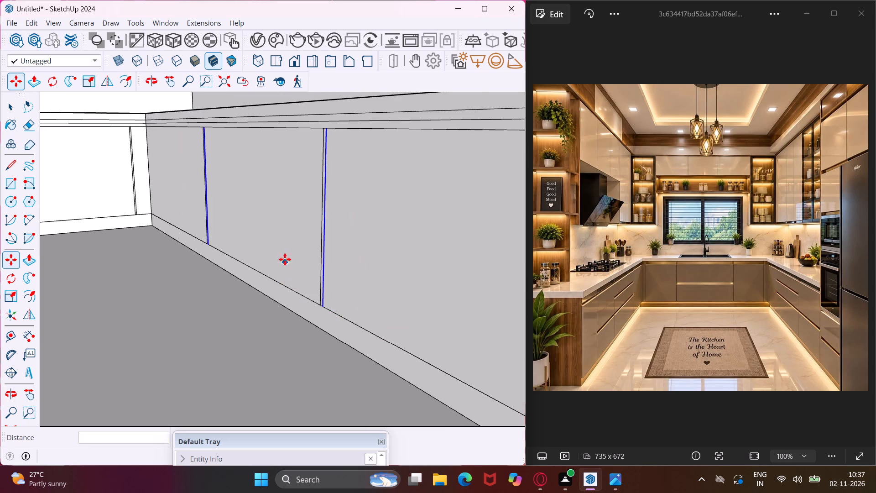
{"action": "scroll", "coordinate": [284, 251], "scroll_direction": "down", "scroll_amount": 11}
{"action": "key", "text": "Escape"}
{"action": "key", "text": "space"}
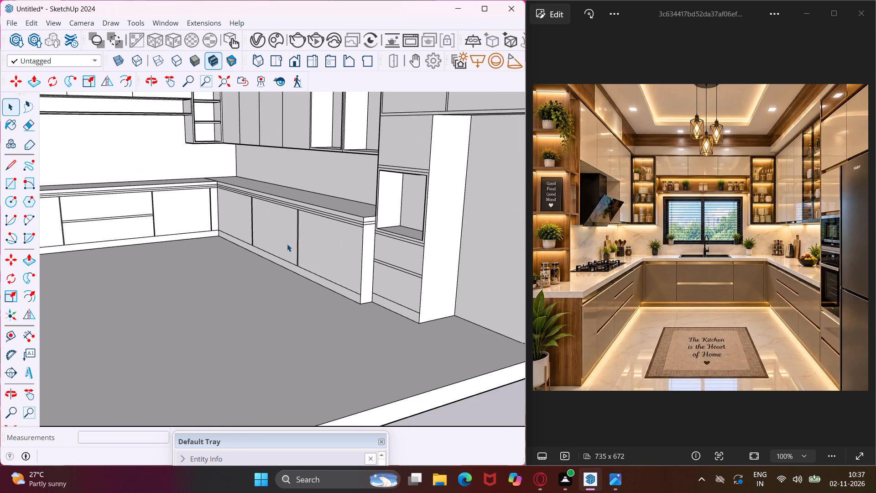
Draw horizontal lines at mid-height across the middle panel and the panel nearest the oven unit on the base cabinet front.
{"action": "left_click", "coordinate": [11, 167]}
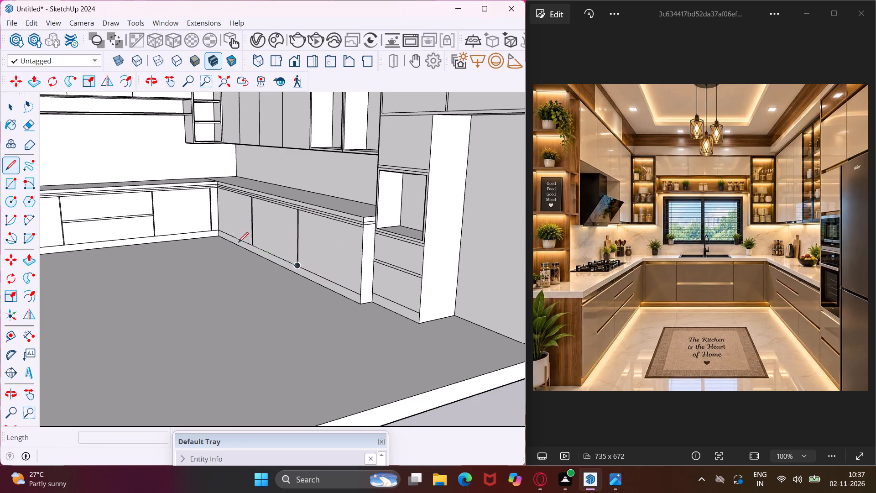
{"action": "scroll", "coordinate": [265, 228], "scroll_direction": "up", "scroll_amount": 4}
{"action": "middle_click_drag", "start_coordinate": [268, 226], "coordinate": [312, 231]}
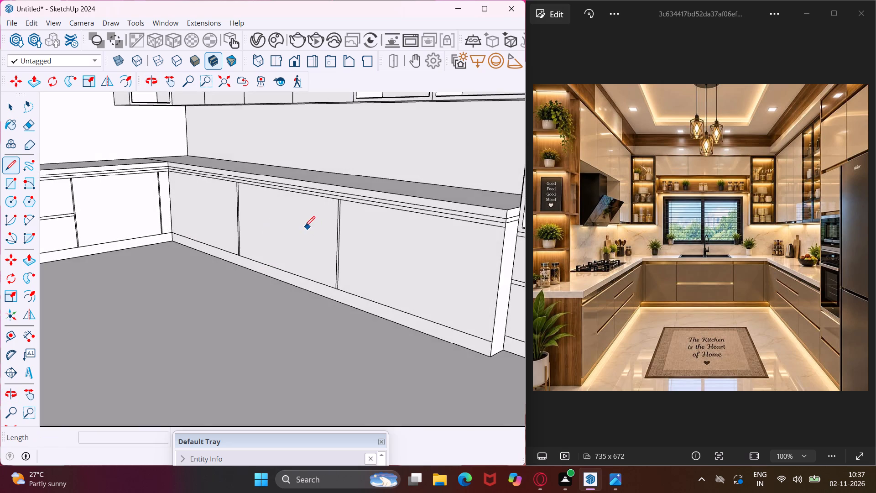
{"action": "scroll", "coordinate": [303, 226], "scroll_direction": "up", "scroll_amount": 5}
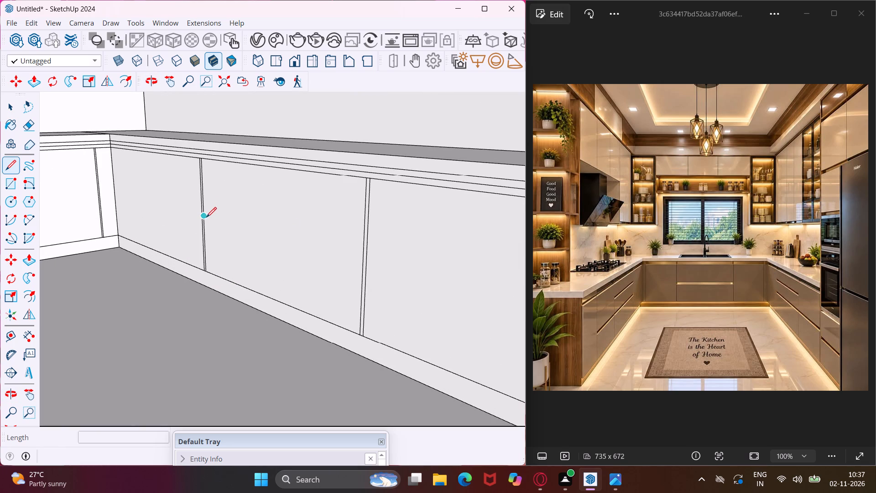
{"action": "left_click", "coordinate": [206, 217]}
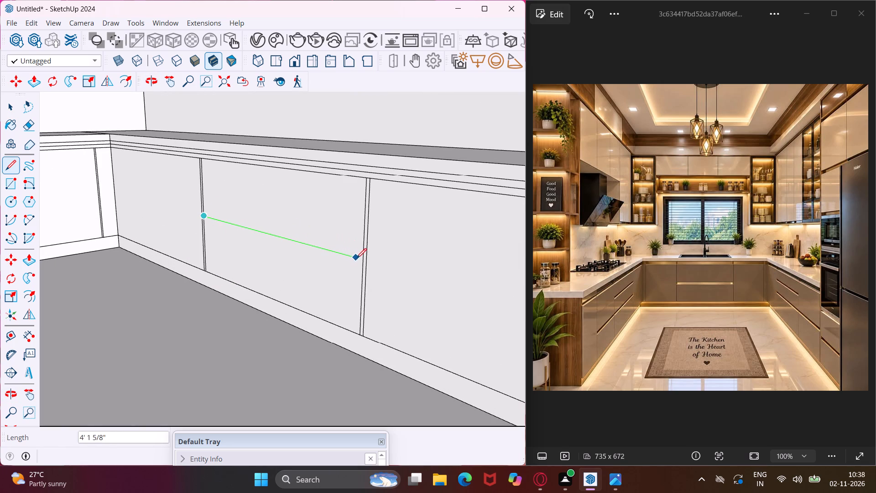
{"action": "left_click", "coordinate": [361, 262]}
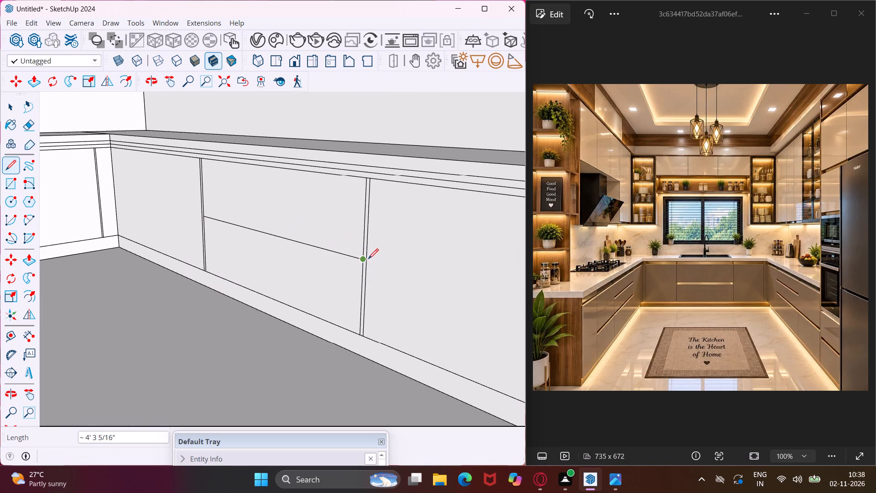
{"action": "scroll", "coordinate": [367, 259], "scroll_direction": "up", "scroll_amount": 8}
{"action": "left_click", "coordinate": [365, 264]}
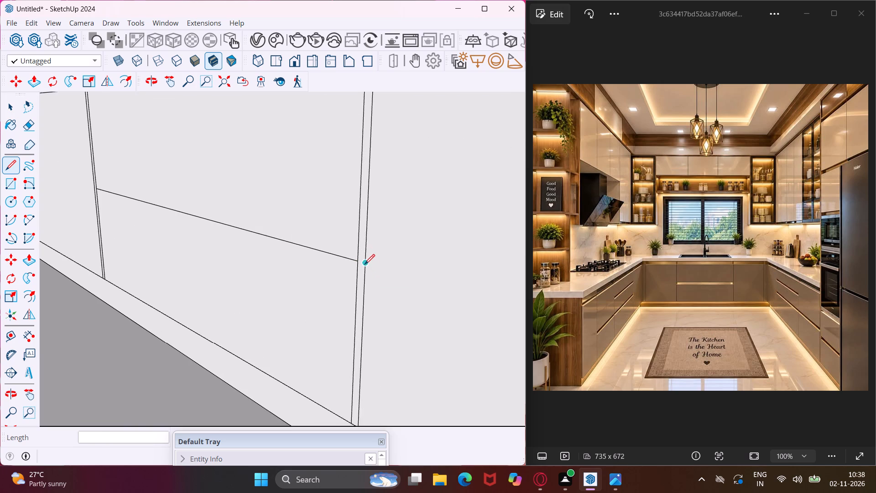
{"action": "scroll", "coordinate": [347, 259], "scroll_direction": "down", "scroll_amount": 7}
{"action": "scroll", "coordinate": [268, 267], "scroll_direction": "down", "scroll_amount": 10}
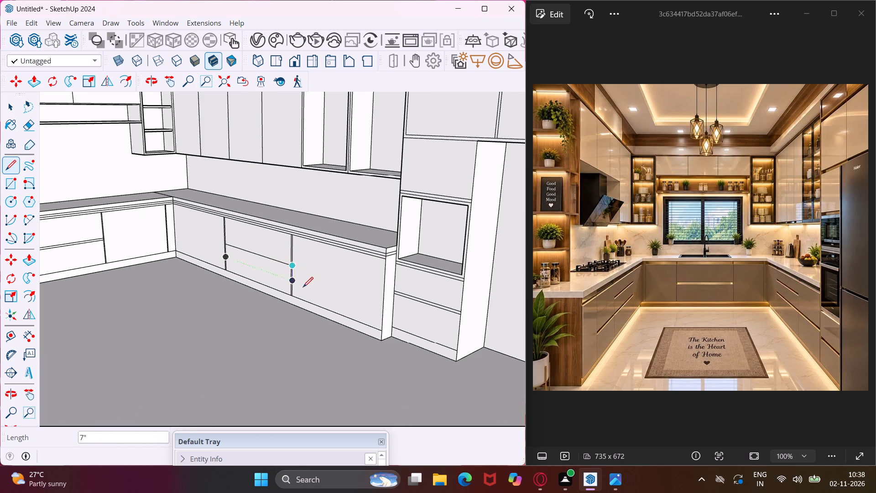
{"action": "left_click", "coordinate": [384, 294]}
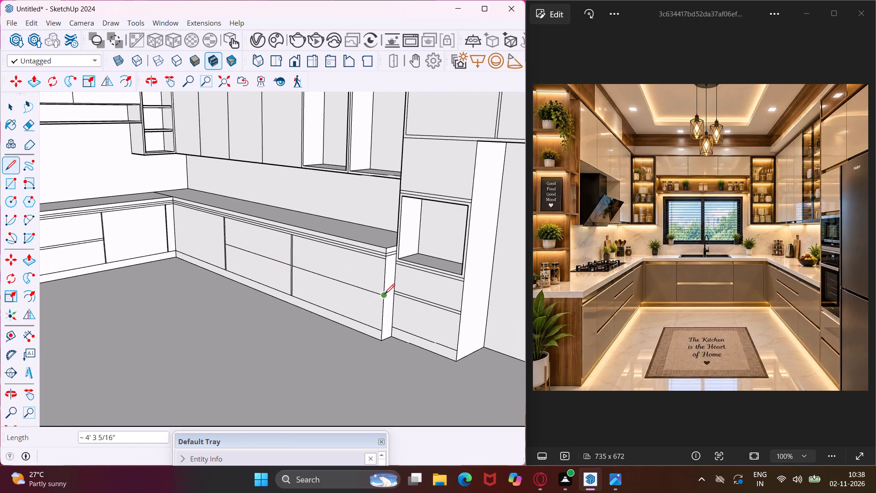
Draw a second horizontal line across the middle base cabinet panel, halfway up its upper half.
{"action": "scroll", "coordinate": [226, 231], "scroll_direction": "up", "scroll_amount": 3}
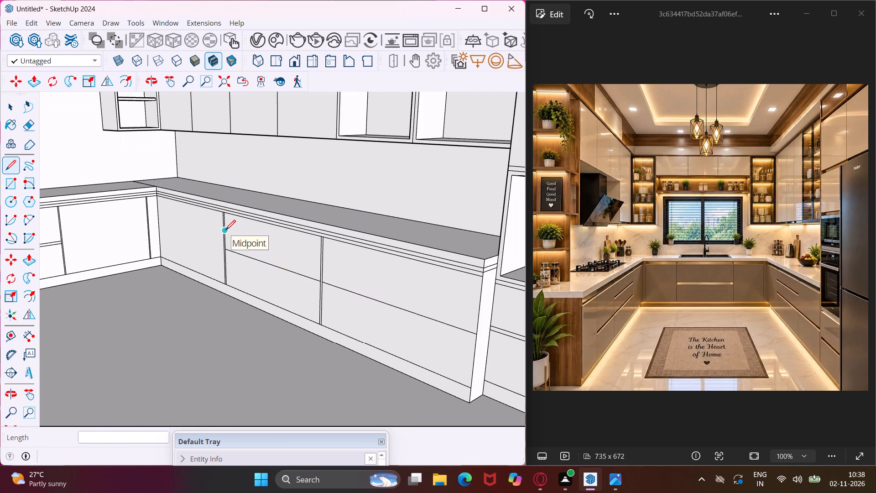
{"action": "left_click", "coordinate": [225, 230]}
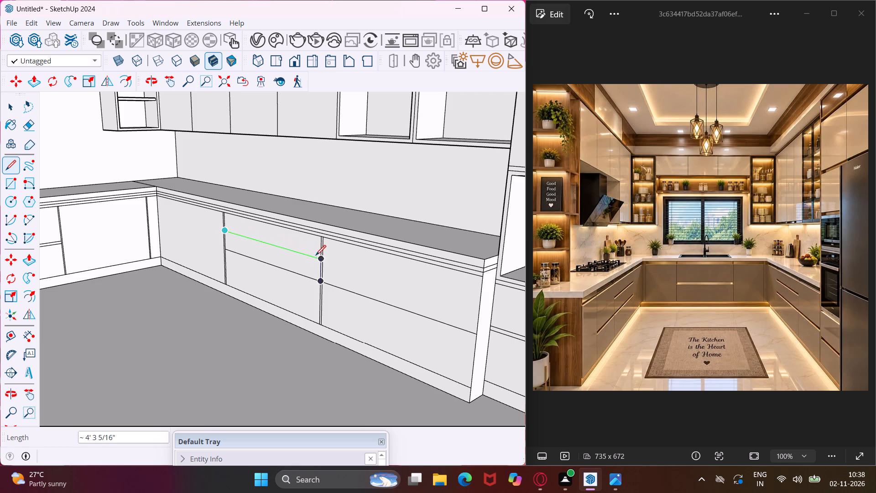
{"action": "scroll", "coordinate": [319, 257], "scroll_direction": "up", "scroll_amount": 8}
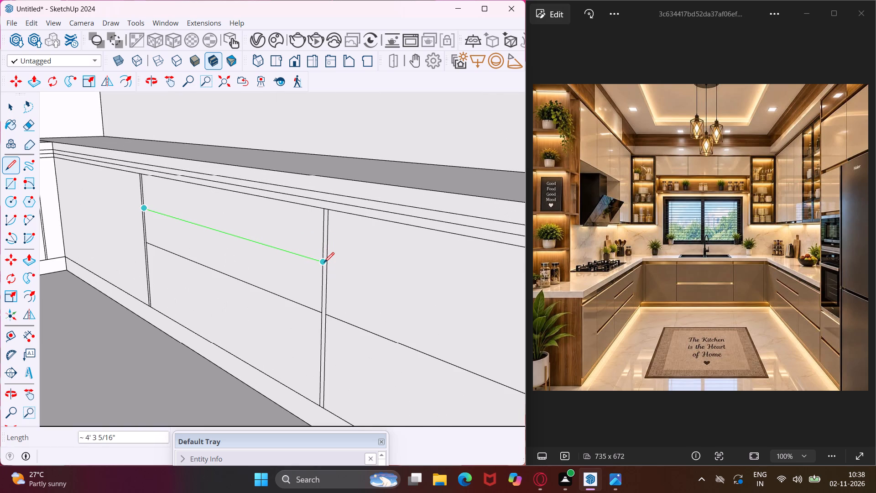
{"action": "left_click", "coordinate": [324, 262]}
{"action": "key", "text": "Escape"}
{"action": "key", "text": "space"}
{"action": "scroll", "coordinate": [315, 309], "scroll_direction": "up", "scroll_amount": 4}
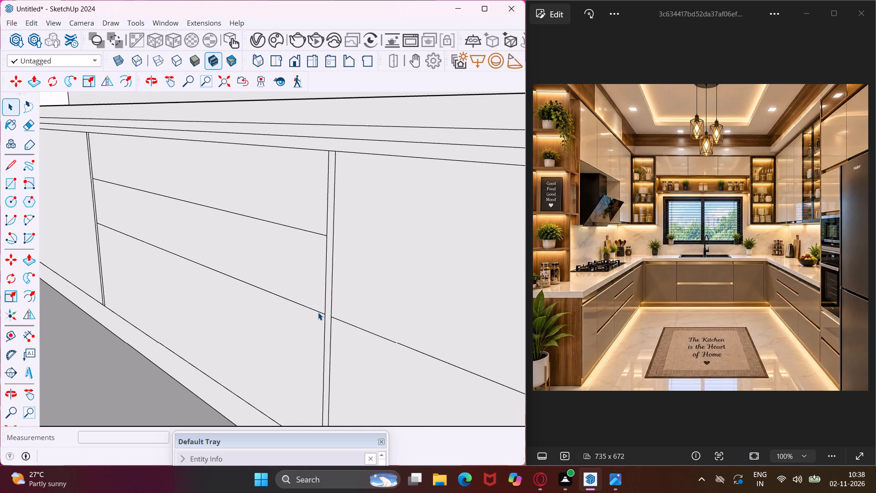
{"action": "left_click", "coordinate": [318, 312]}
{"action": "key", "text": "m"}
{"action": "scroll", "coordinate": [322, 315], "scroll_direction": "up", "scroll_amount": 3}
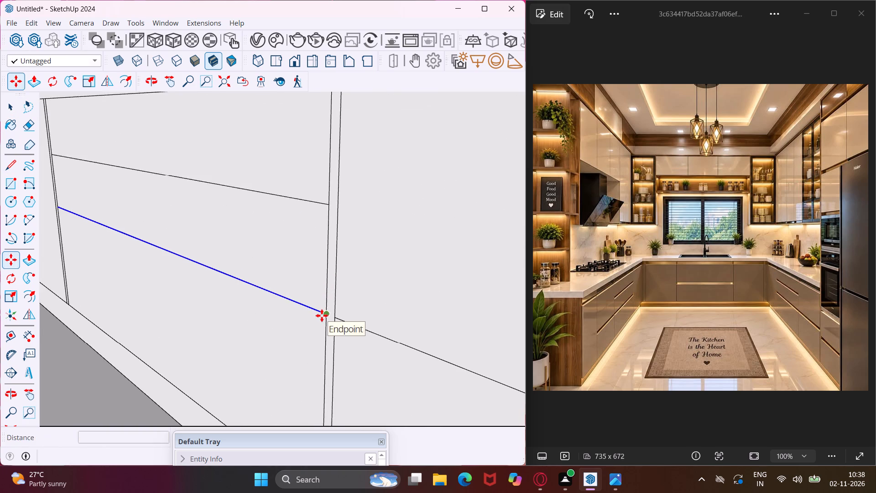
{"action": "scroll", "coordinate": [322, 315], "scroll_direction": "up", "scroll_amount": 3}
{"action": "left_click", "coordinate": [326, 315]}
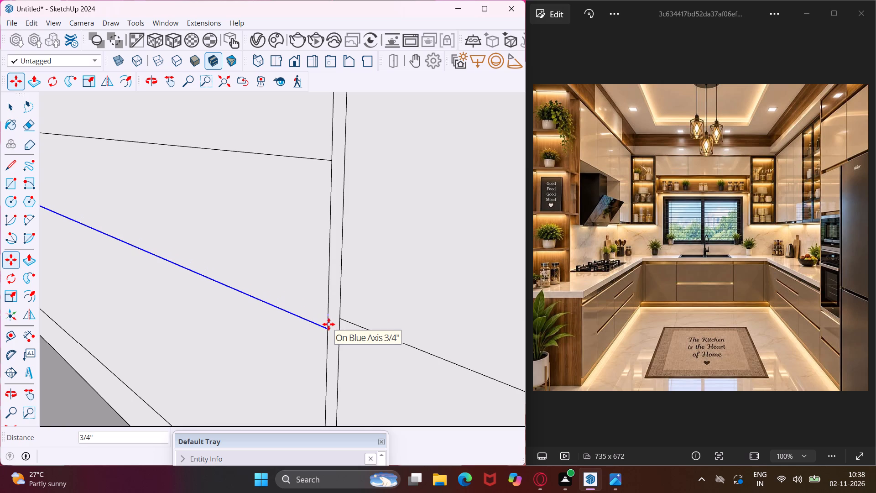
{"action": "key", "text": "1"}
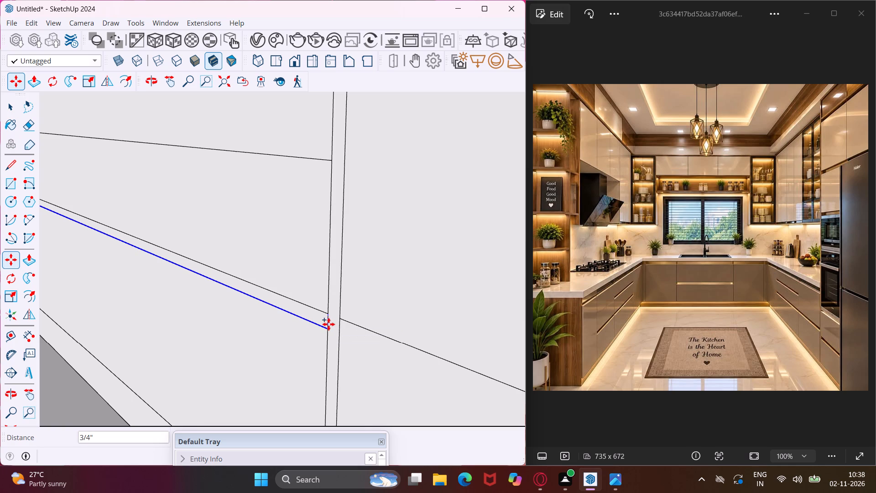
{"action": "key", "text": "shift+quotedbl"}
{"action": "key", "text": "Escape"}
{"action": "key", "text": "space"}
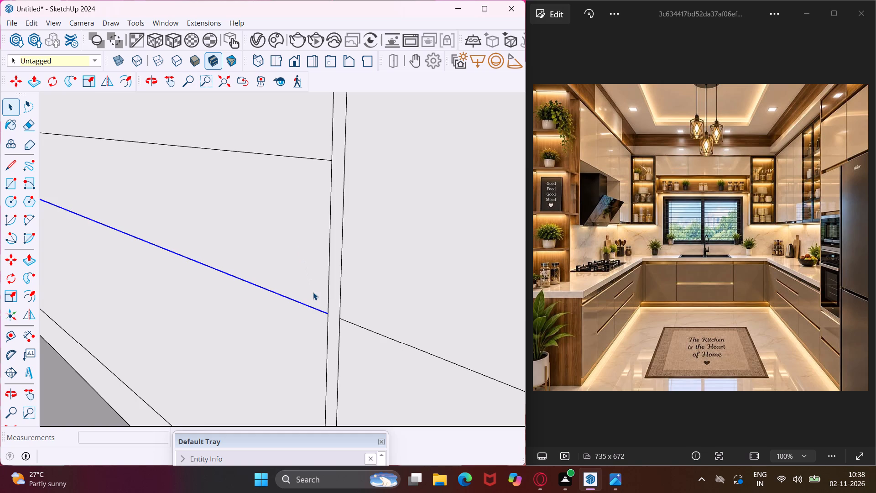
Copy the mid-height line of the middle base cabinet panel 1" downward.
{"action": "key", "text": "m"}
{"action": "scroll", "coordinate": [324, 311], "scroll_direction": "up", "scroll_amount": 4}
{"action": "left_click", "coordinate": [329, 315]}
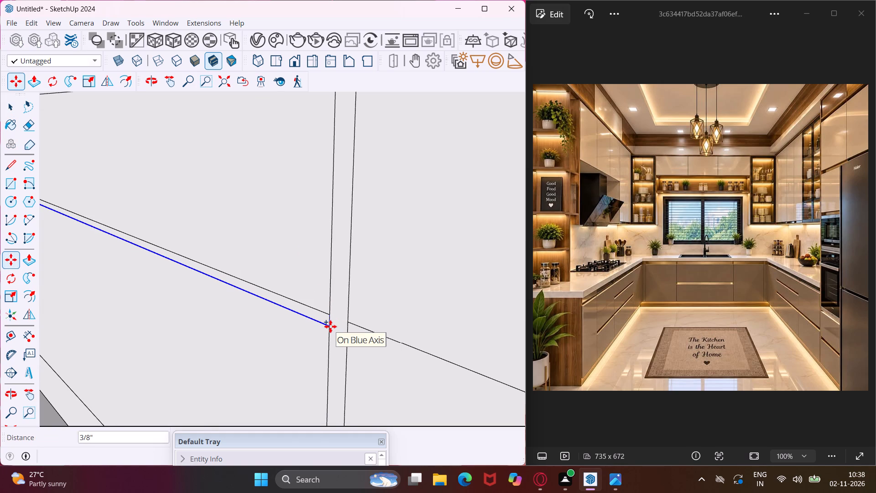
{"action": "type", "text": "1\""}
{"action": "key", "text": "Return"}
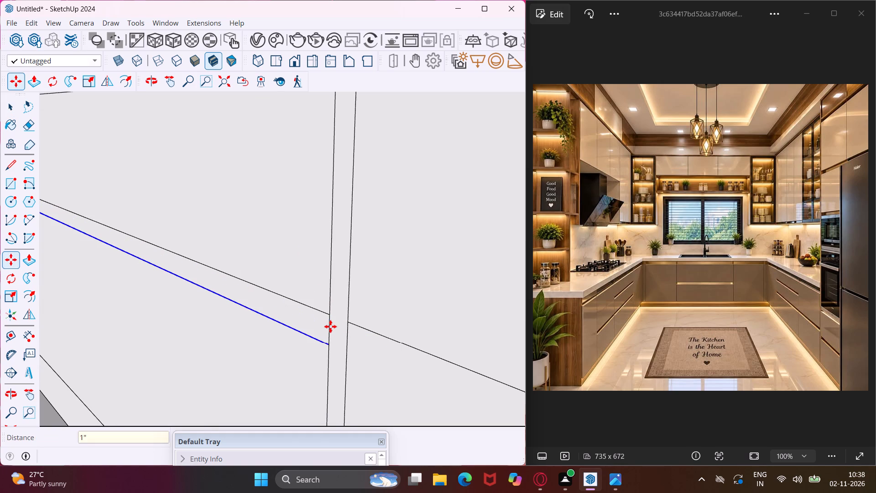
{"action": "scroll", "coordinate": [308, 329], "scroll_direction": "down", "scroll_amount": 5}
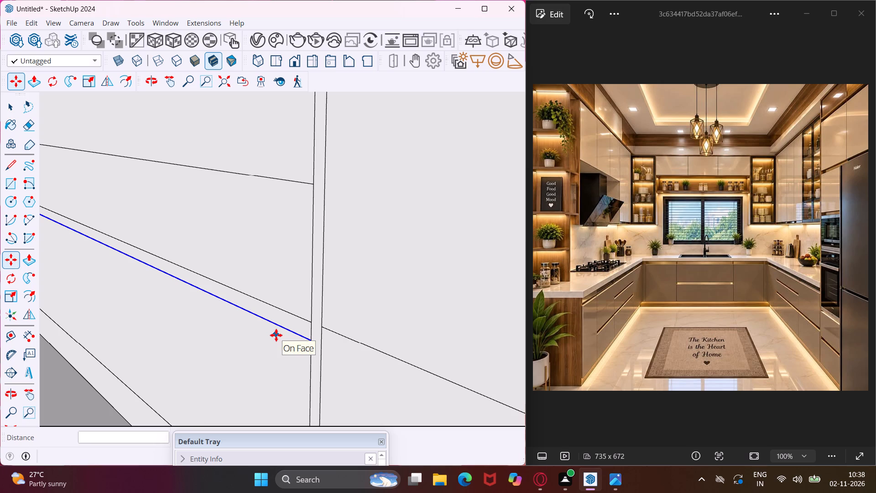
{"action": "key", "text": "Escape"}
Copy the upper horizontal line of the middle base cabinet panel 1" downward.
{"action": "scroll", "coordinate": [304, 191], "scroll_direction": "up", "scroll_amount": 3}
{"action": "key", "text": "space"}
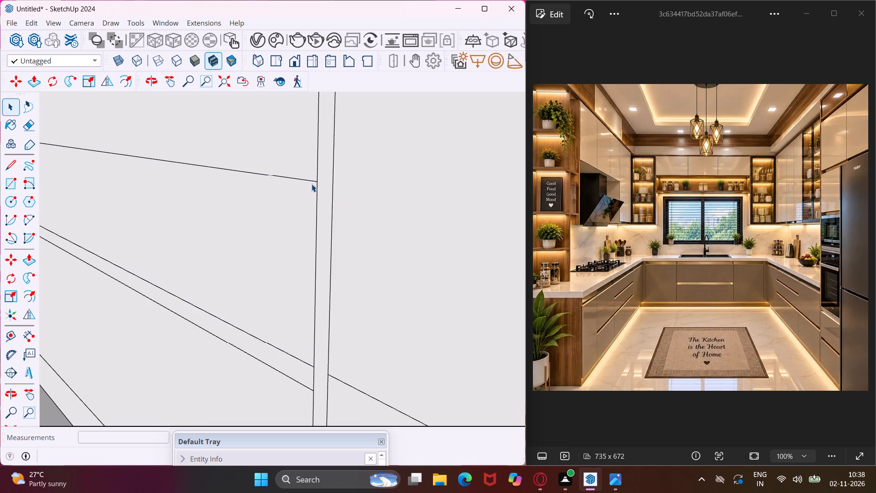
{"action": "left_click", "coordinate": [312, 183]}
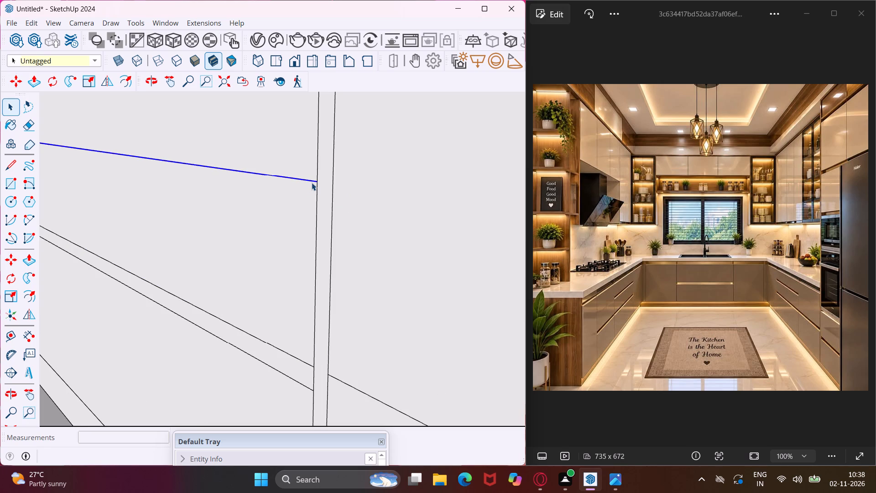
{"action": "key", "text": "m"}
{"action": "scroll", "coordinate": [315, 182], "scroll_direction": "up", "scroll_amount": 7}
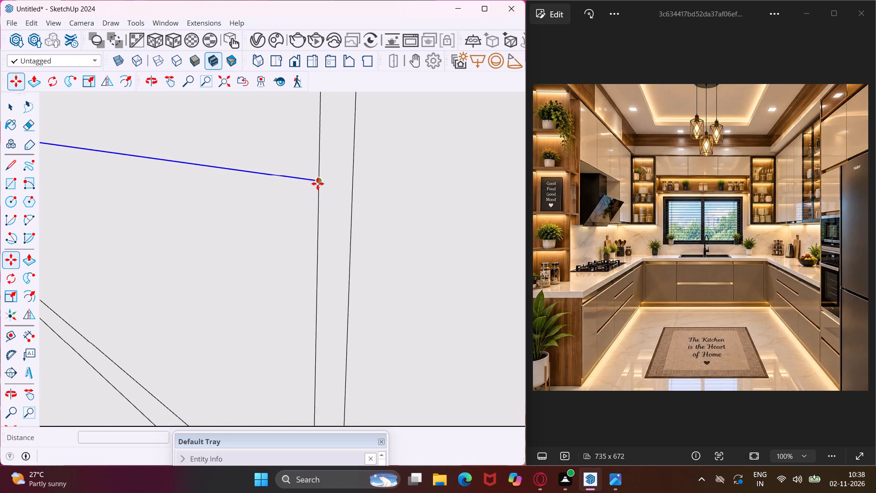
{"action": "left_click", "coordinate": [318, 181]}
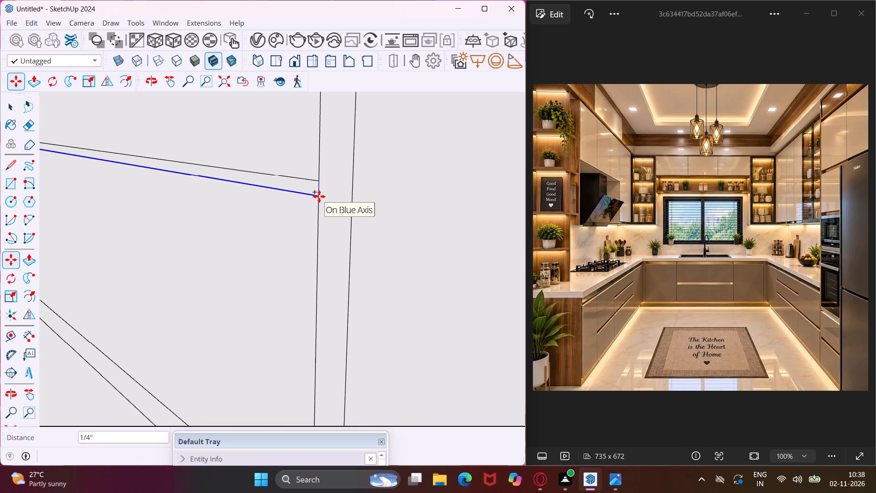
{"action": "key", "text": "1"}
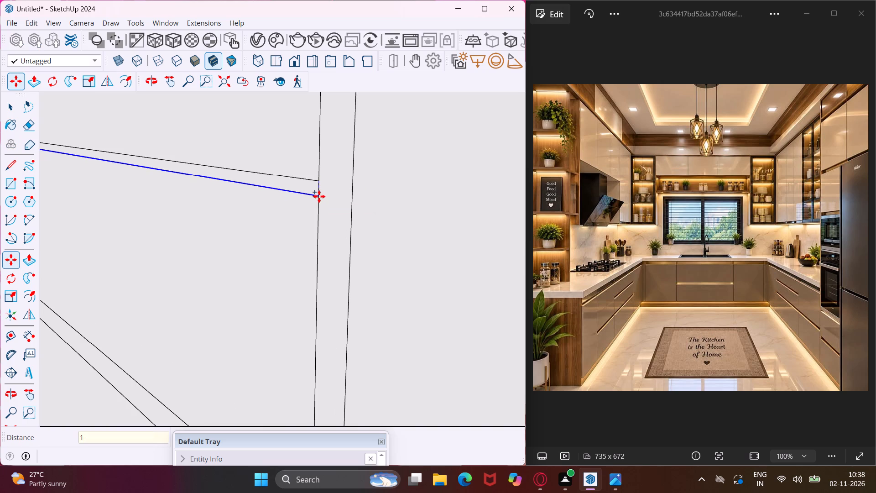
{"action": "key", "text": "shift+quotedbl"}
{"action": "key", "text": "Return"}
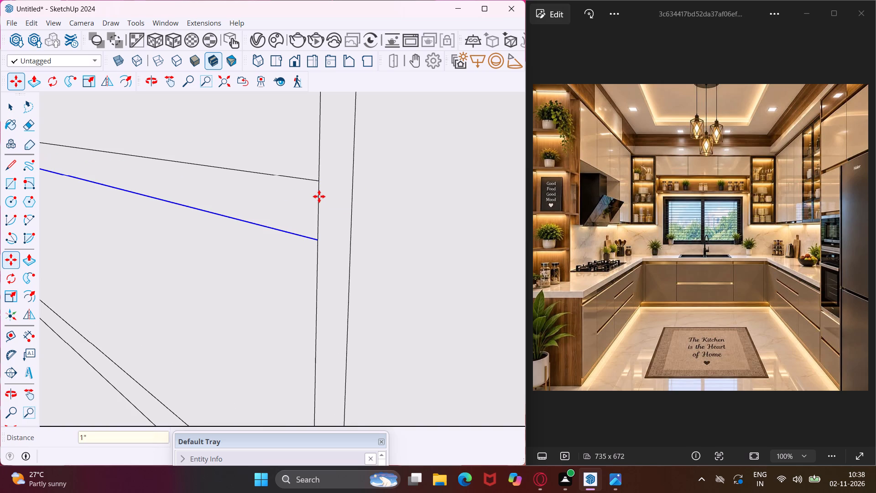
{"action": "scroll", "coordinate": [311, 199], "scroll_direction": "down", "scroll_amount": 7}
{"action": "scroll", "coordinate": [262, 203], "scroll_direction": "down", "scroll_amount": 6}
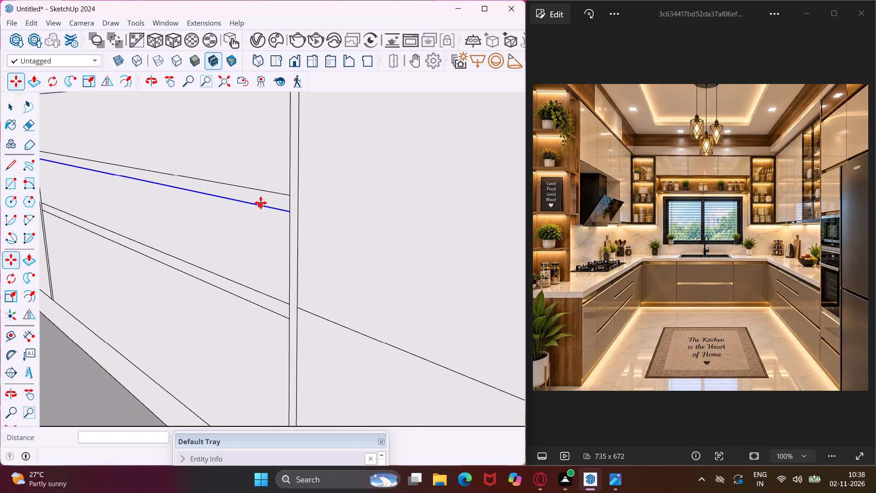
{"action": "scroll", "coordinate": [257, 206], "scroll_direction": "down", "scroll_amount": 5}
{"action": "middle_click_drag", "start_coordinate": [292, 262], "coordinate": [274, 257]}
{"action": "key", "text": "Escape"}
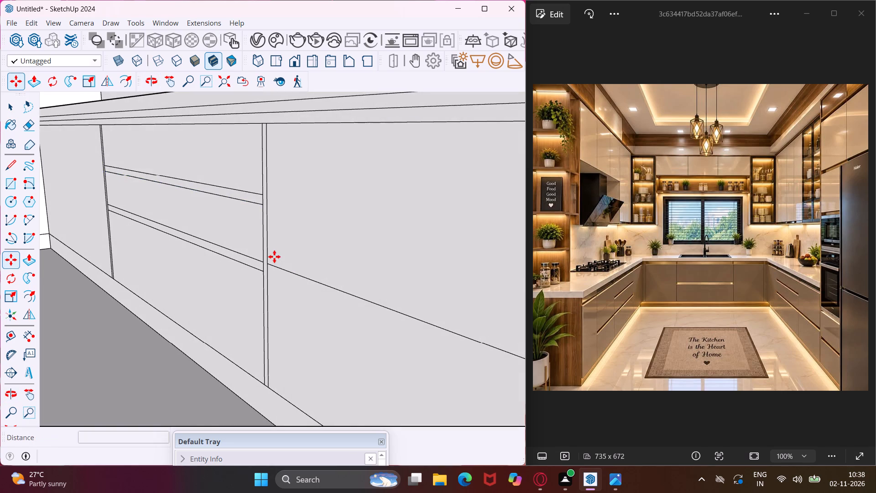
Copy the mid-height line of the base cabinet panel nearest the oven unit 1" downward.
{"action": "scroll", "coordinate": [275, 270], "scroll_direction": "up", "scroll_amount": 3}
{"action": "key", "text": "Escape"}
{"action": "key", "text": "space"}
{"action": "scroll", "coordinate": [272, 260], "scroll_direction": "up", "scroll_amount": 6}
{"action": "left_click", "coordinate": [260, 263]}
{"action": "key", "text": "m"}
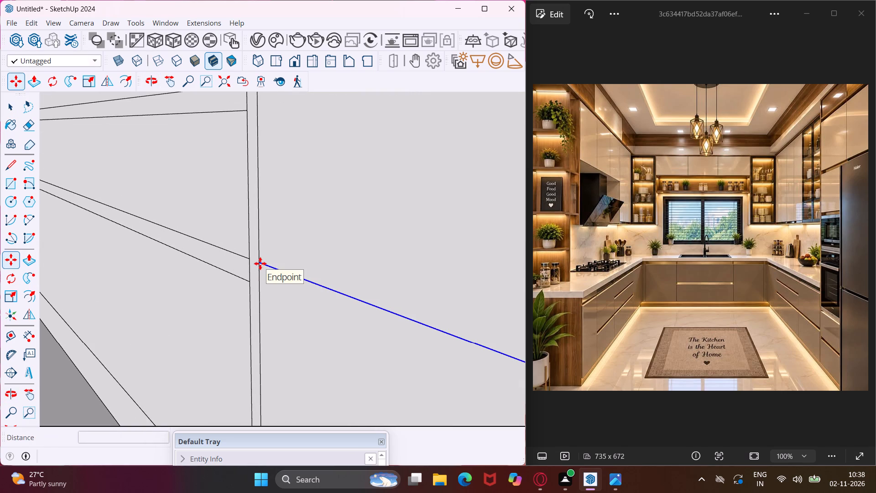
{"action": "scroll", "coordinate": [260, 263], "scroll_direction": "up", "scroll_amount": 5}
{"action": "left_click", "coordinate": [258, 261]}
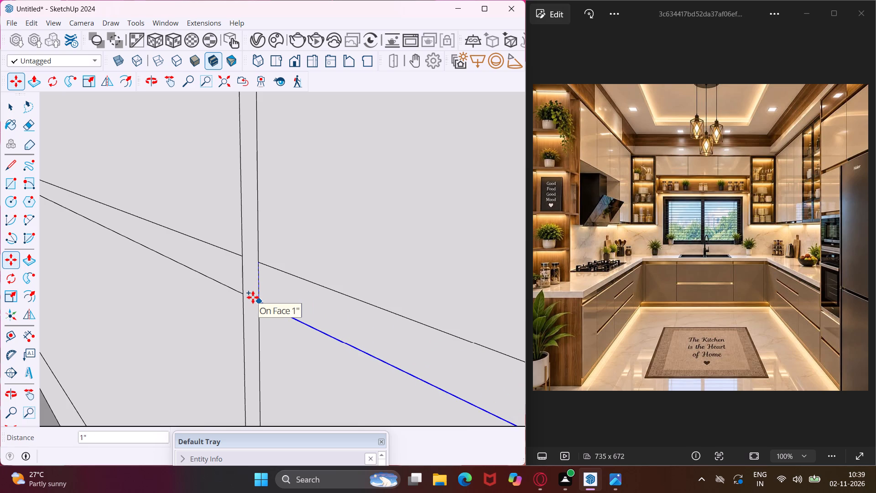
{"action": "type", "text": "1\""}
{"action": "key", "text": "Return"}
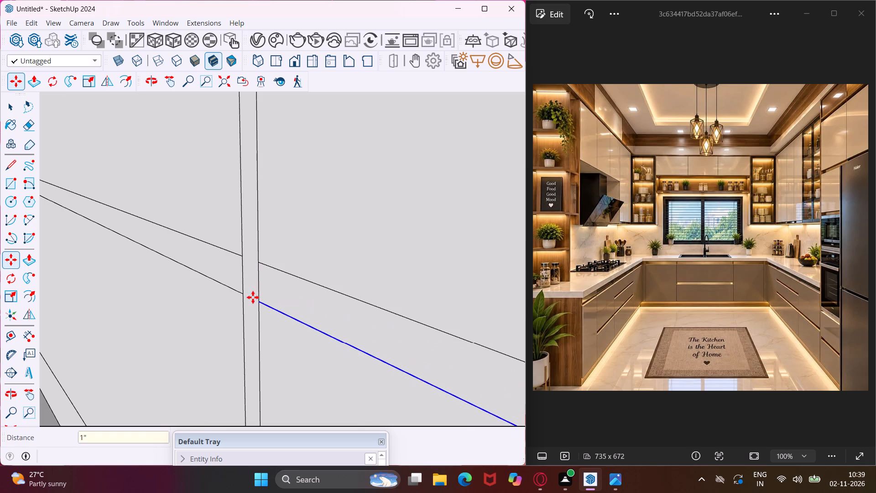
{"action": "scroll", "coordinate": [253, 297], "scroll_direction": "down", "scroll_amount": 10}
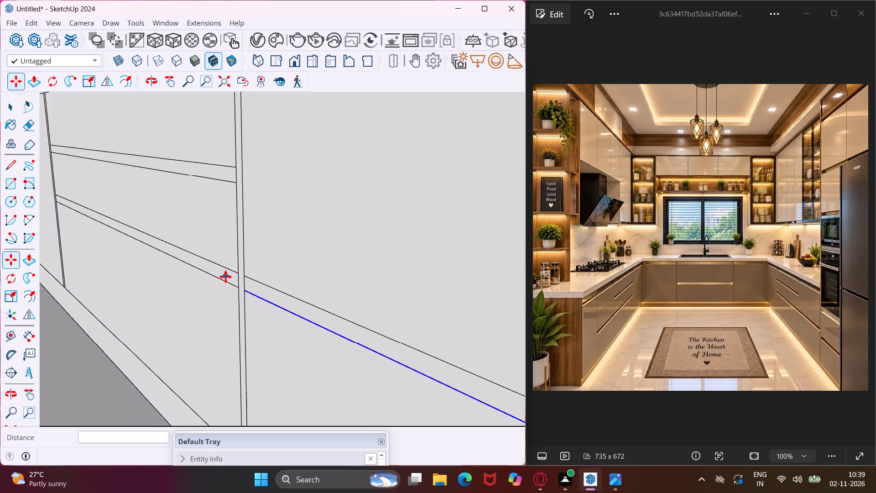
{"action": "scroll", "coordinate": [225, 277], "scroll_direction": "down", "scroll_amount": 4}
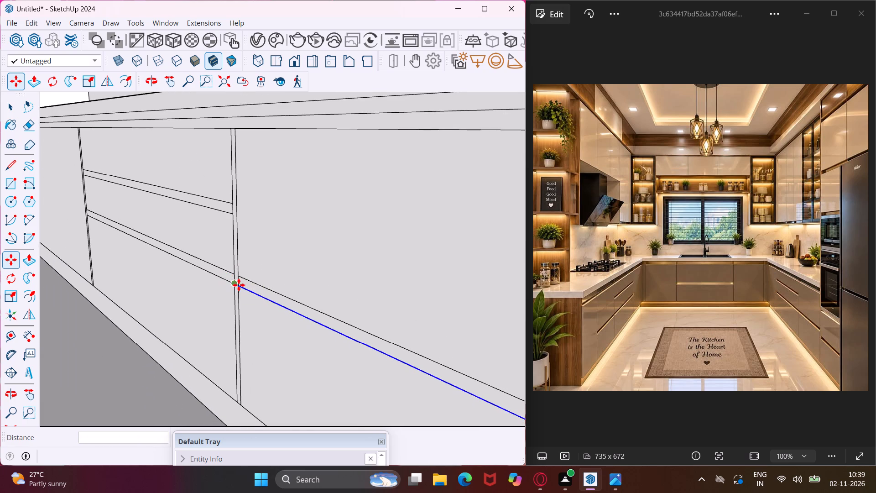
{"action": "scroll", "coordinate": [239, 285], "scroll_direction": "down", "scroll_amount": 3}
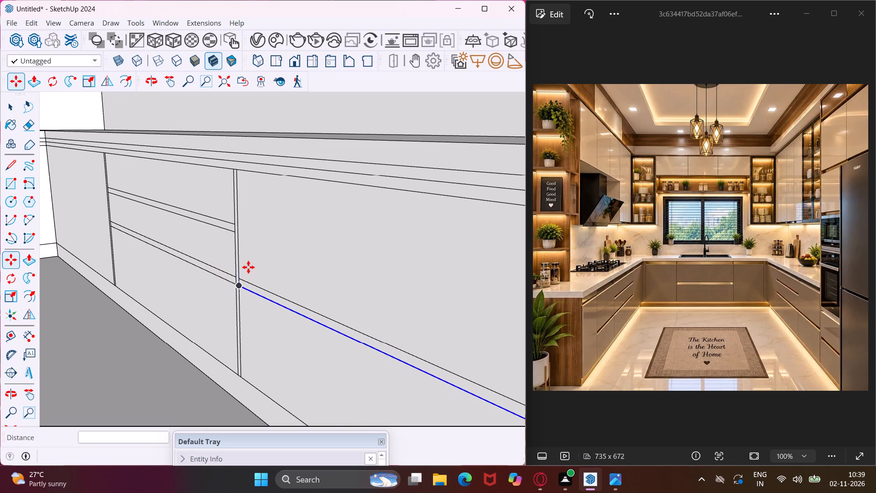
{"action": "scroll", "coordinate": [248, 267], "scroll_direction": "down", "scroll_amount": 11}
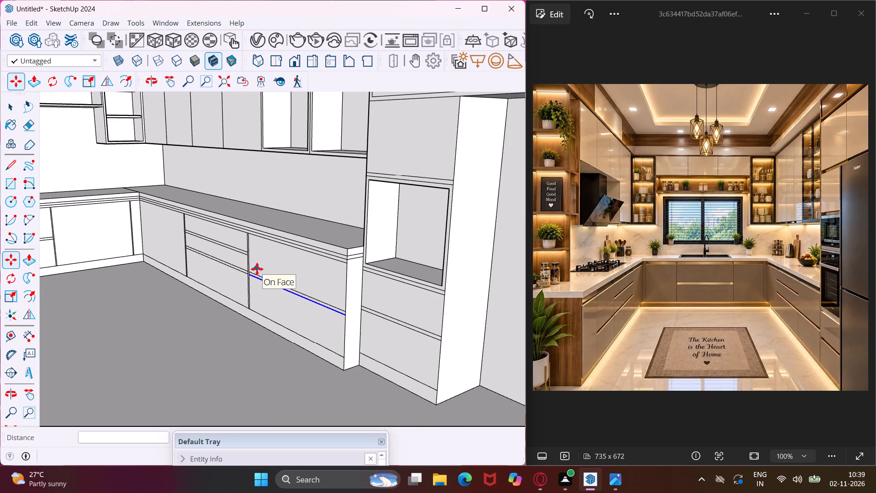
Push/Pull the exposed end face of the lower wall cabinets opposite the oven unit outward about 2 9/16", as a separate end panel.
{"action": "scroll", "coordinate": [257, 269], "scroll_direction": "down", "scroll_amount": 10}
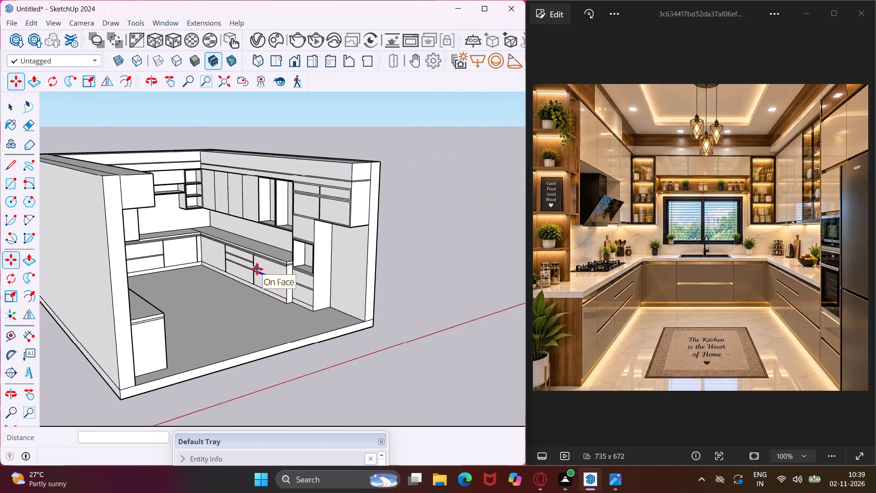
{"action": "scroll", "coordinate": [257, 269], "scroll_direction": "down", "scroll_amount": 1}
{"action": "middle_click_drag", "start_coordinate": [184, 318], "coordinate": [69, 372]}
{"action": "key", "text": "Escape"}
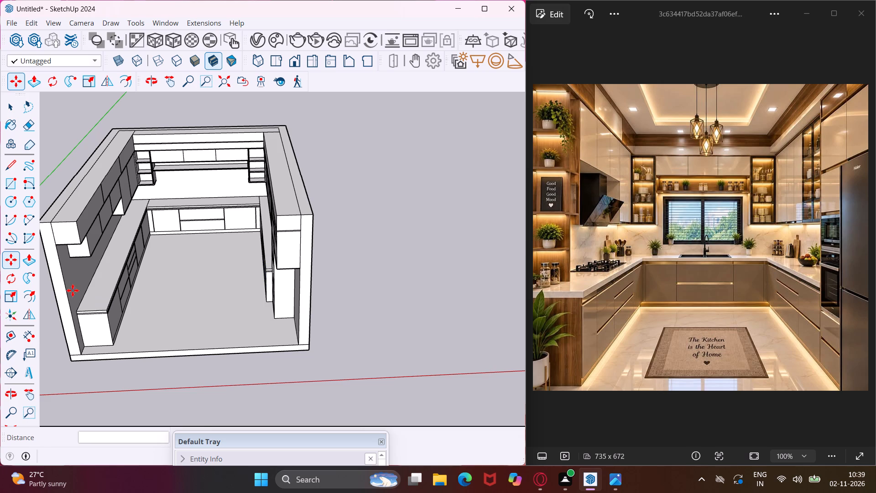
{"action": "key", "text": "space"}
{"action": "scroll", "coordinate": [83, 229], "scroll_direction": "up", "scroll_amount": 6}
{"action": "middle_click_drag", "start_coordinate": [80, 300], "coordinate": [75, 254]}
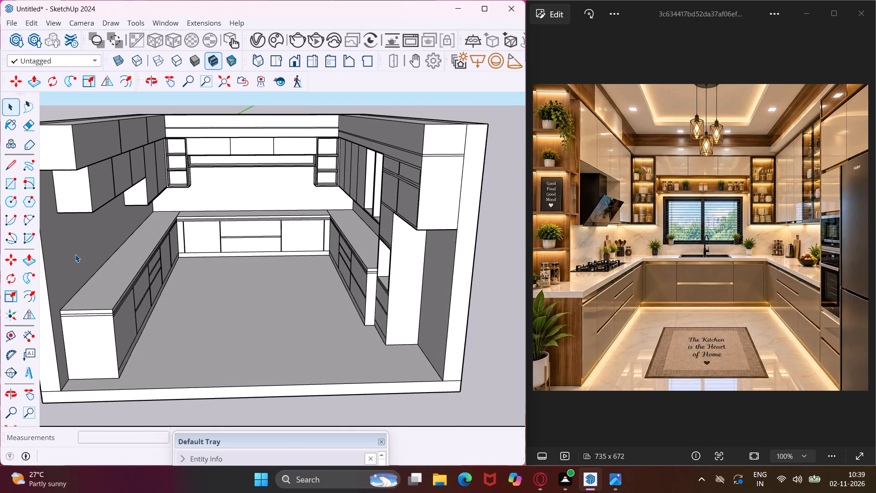
{"action": "middle_click_drag", "start_coordinate": [75, 254], "coordinate": [82, 229]}
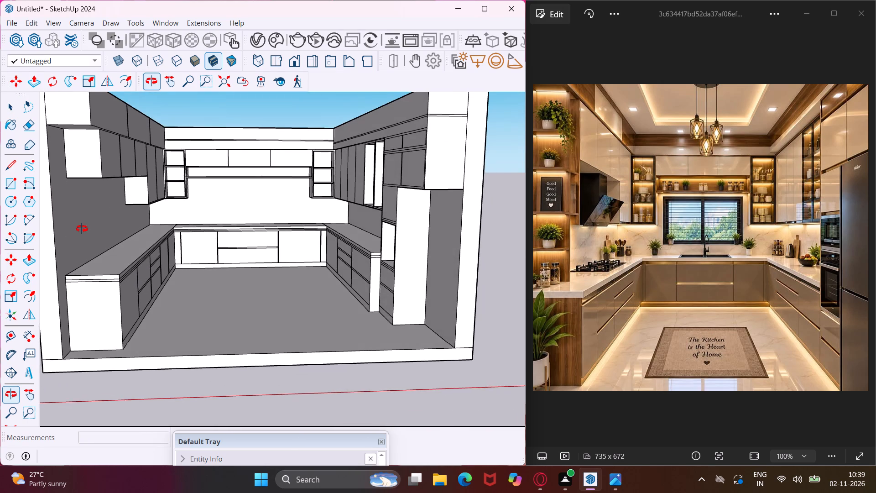
{"action": "middle_click_drag", "start_coordinate": [82, 229], "coordinate": [84, 231]}
{"action": "scroll", "coordinate": [66, 140], "scroll_direction": "up", "scroll_amount": 4}
{"action": "middle_click_drag", "start_coordinate": [68, 140], "coordinate": [65, 126]}
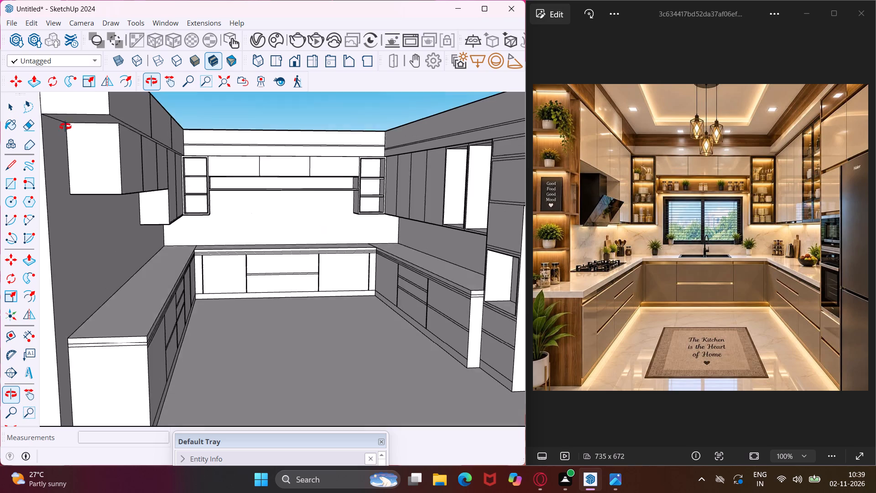
{"action": "middle_click_drag", "start_coordinate": [65, 126], "coordinate": [65, 125]}
{"action": "scroll", "coordinate": [89, 145], "scroll_direction": "up", "scroll_amount": 1}
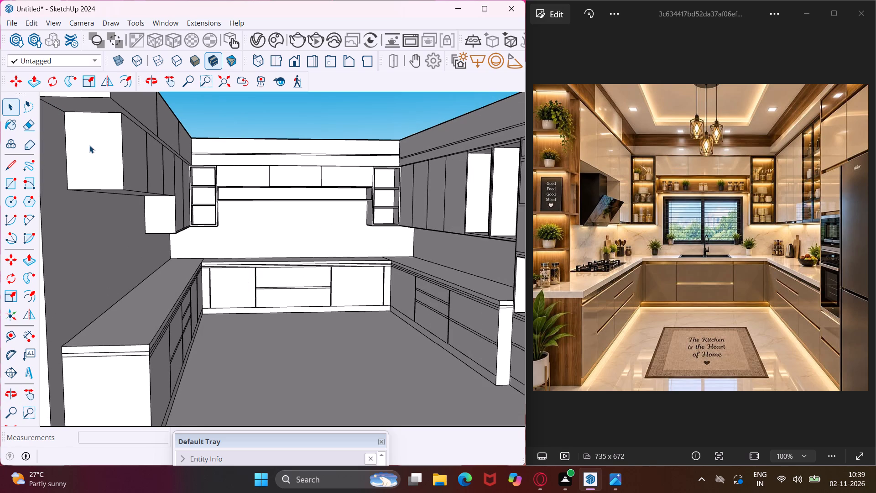
{"action": "left_click", "coordinate": [89, 145]}
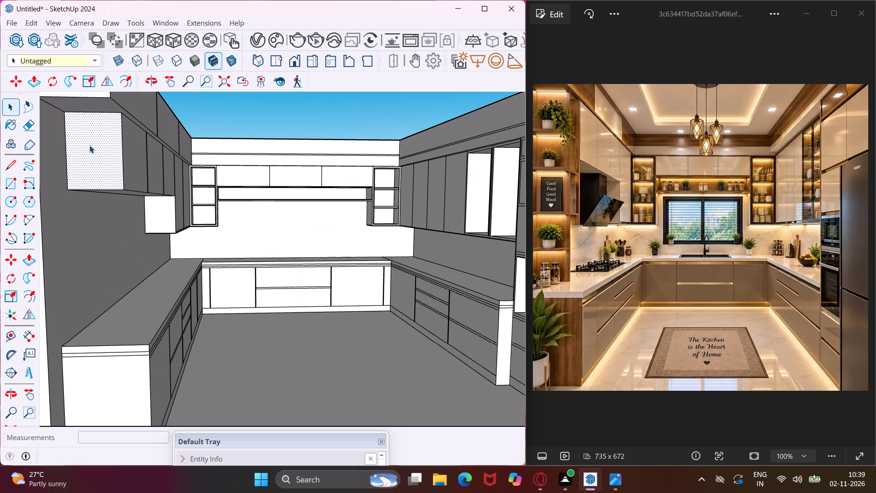
{"action": "middle_click_drag", "start_coordinate": [89, 147], "coordinate": [79, 153]}
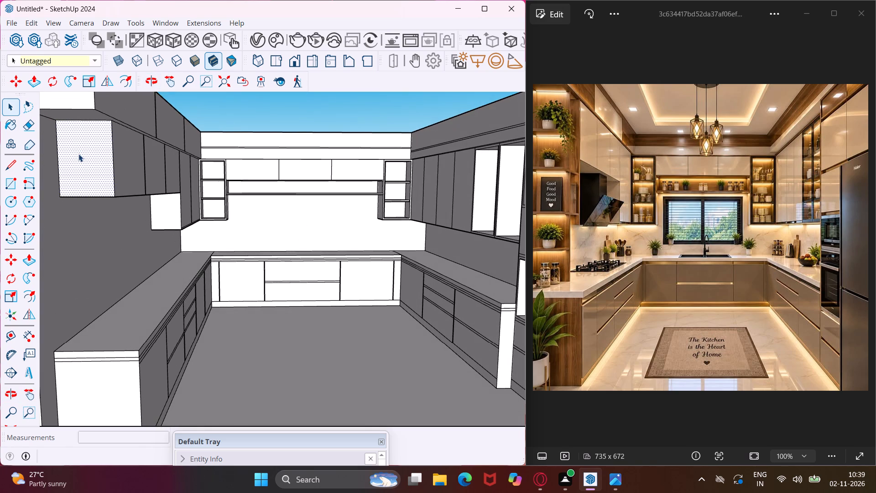
{"action": "key", "text": "p"}
{"action": "left_click", "coordinate": [78, 154]}
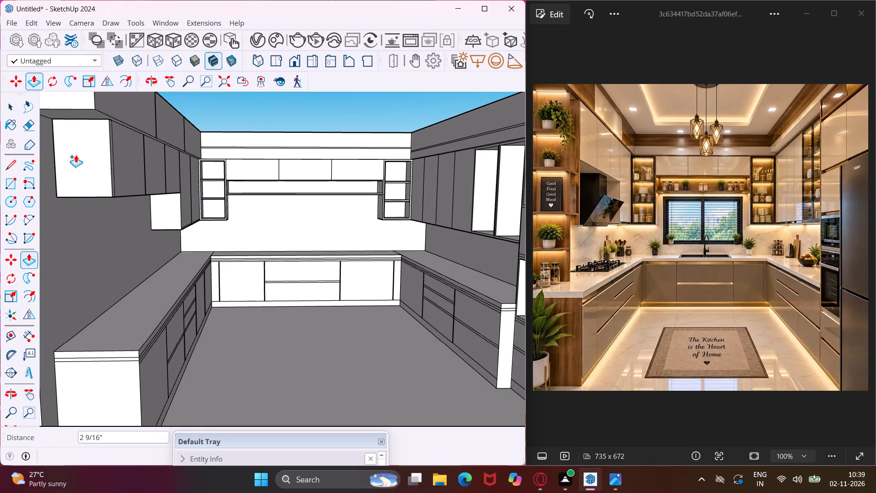
{"action": "left_click", "coordinate": [76, 155]}
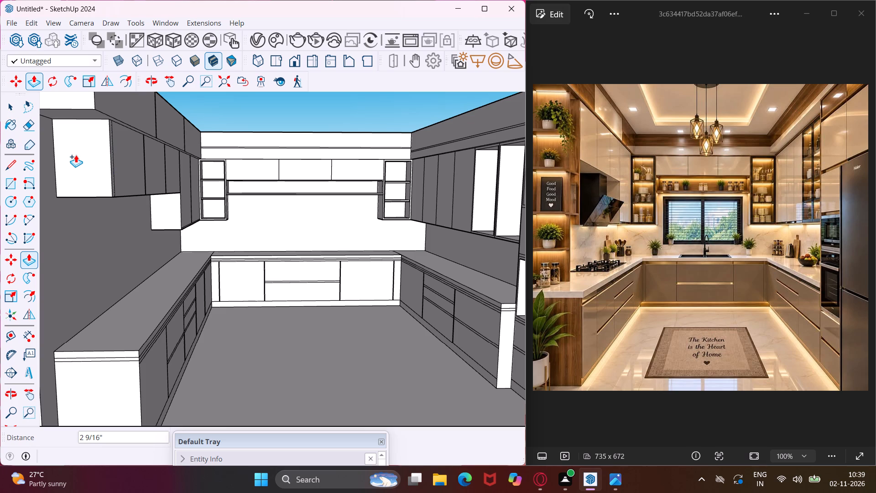
Extend the underside of the new wall cabinet end panel about 3' 7 3/4" down to the countertop.
{"action": "middle_click_drag", "start_coordinate": [94, 188], "coordinate": [70, 173]}
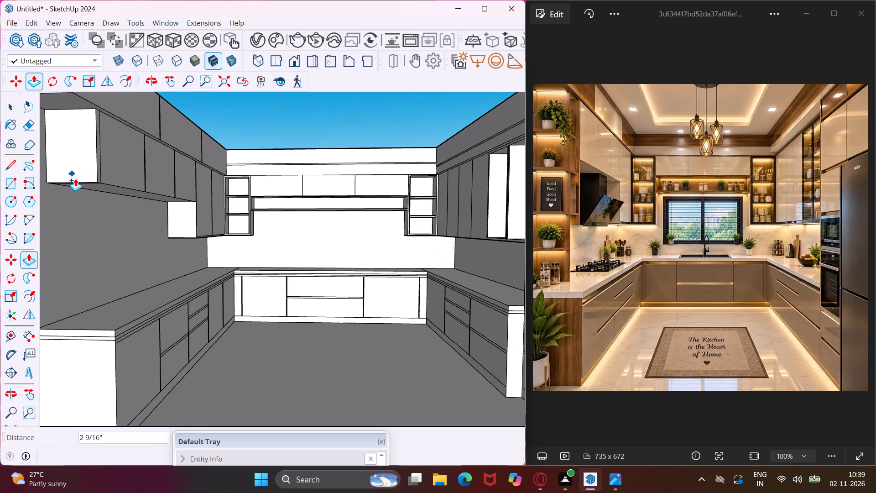
{"action": "scroll", "coordinate": [75, 178], "scroll_direction": "up", "scroll_amount": 4}
{"action": "key", "text": "Escape"}
{"action": "middle_click_drag", "start_coordinate": [81, 187], "coordinate": [76, 172]}
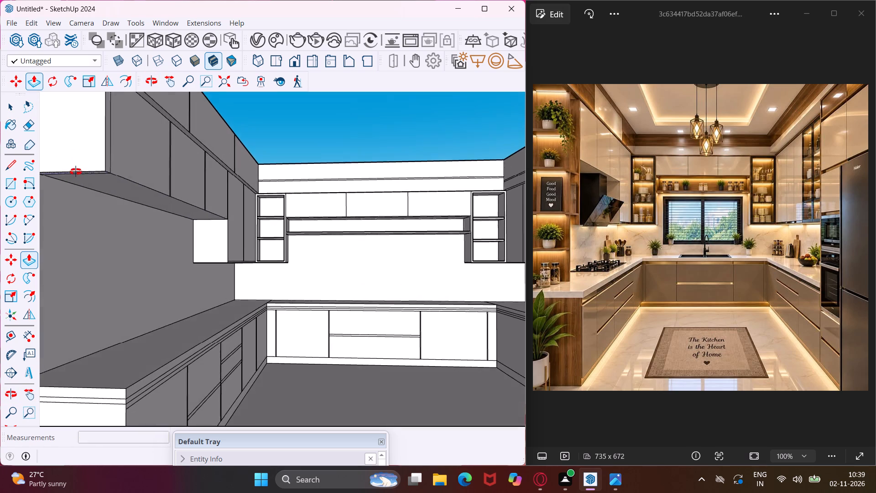
{"action": "middle_click_drag", "start_coordinate": [76, 172], "coordinate": [78, 149]}
{"action": "scroll", "coordinate": [78, 149], "scroll_direction": "up", "scroll_amount": 3}
{"action": "left_click", "coordinate": [78, 149]}
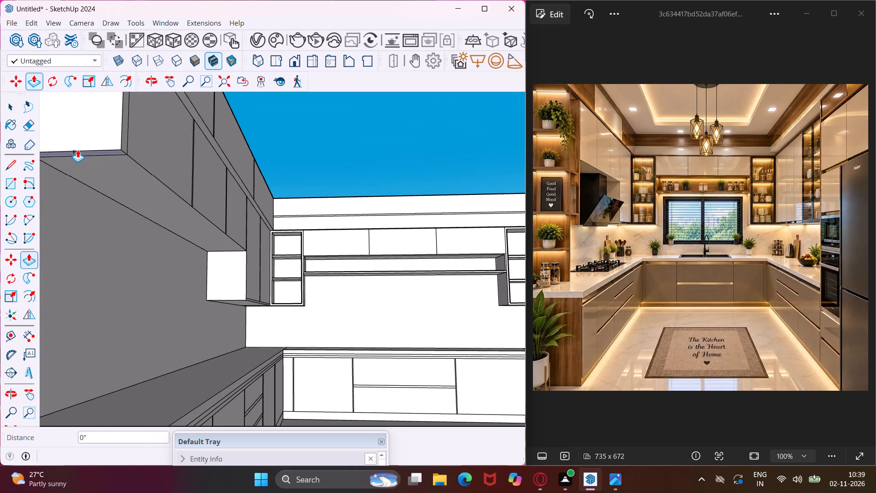
{"action": "key", "text": "Escape"}
{"action": "scroll", "coordinate": [75, 152], "scroll_direction": "up", "scroll_amount": 3}
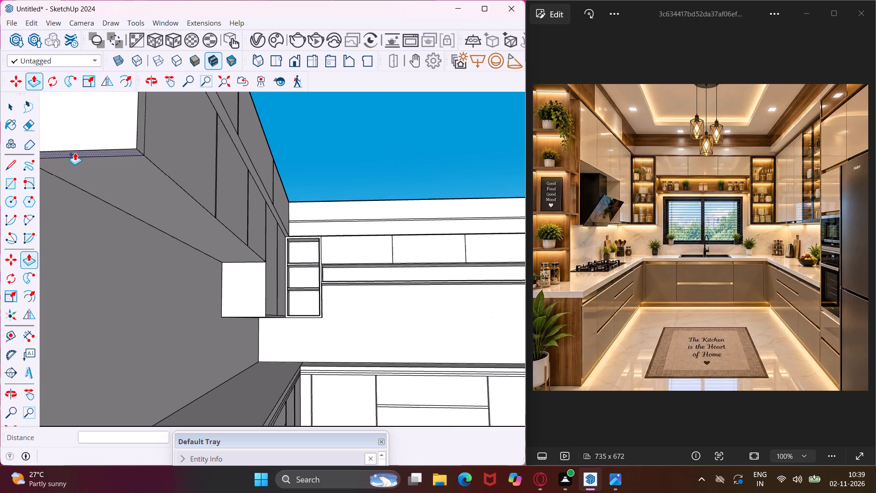
{"action": "left_click", "coordinate": [75, 152]}
{"action": "scroll", "coordinate": [75, 183], "scroll_direction": "down", "scroll_amount": 4}
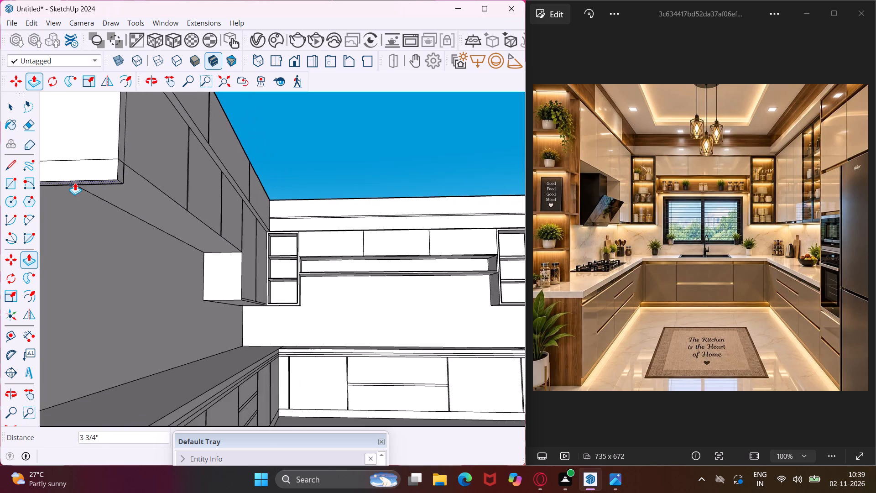
{"action": "scroll", "coordinate": [75, 183], "scroll_direction": "down", "scroll_amount": 9}
{"action": "middle_click_drag", "start_coordinate": [75, 183], "coordinate": [83, 235]}
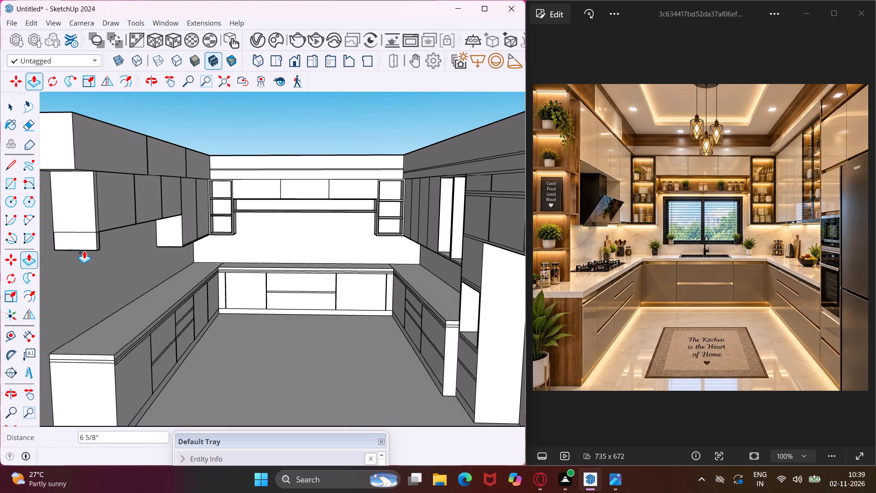
{"action": "middle_click_drag", "start_coordinate": [87, 332], "coordinate": [89, 342]}
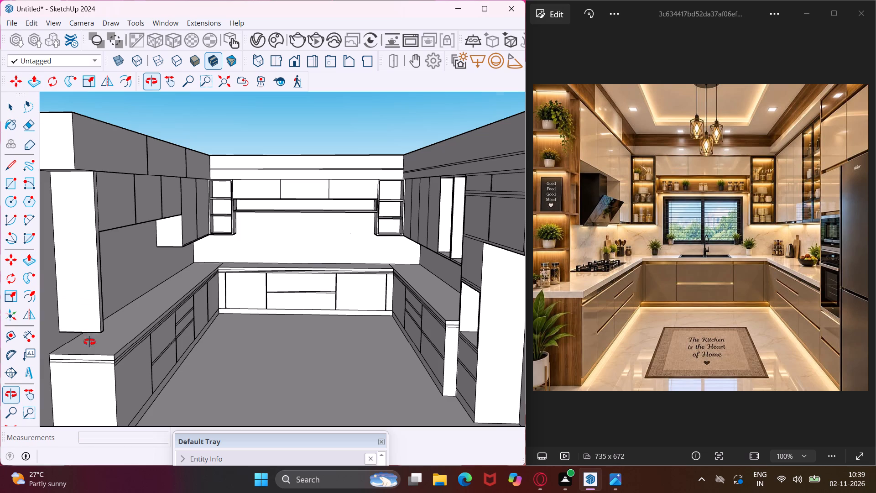
{"action": "middle_click_drag", "start_coordinate": [89, 342], "coordinate": [94, 364]}
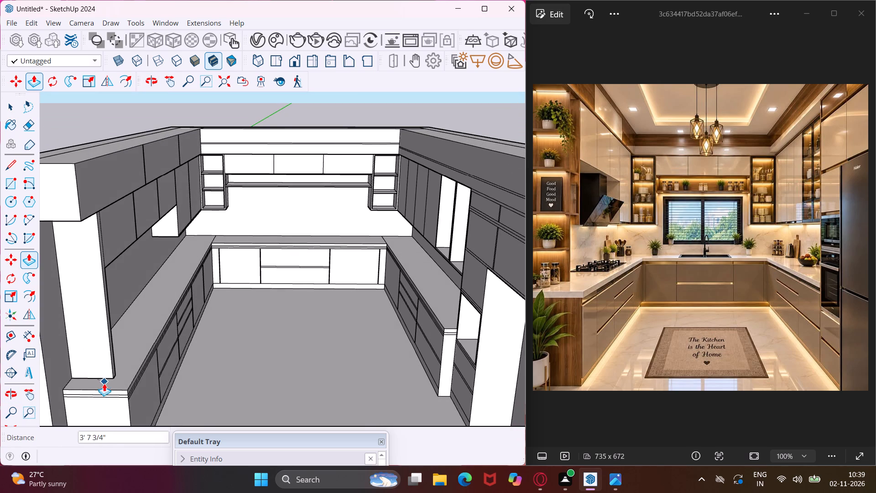
{"action": "left_click", "coordinate": [104, 383]}
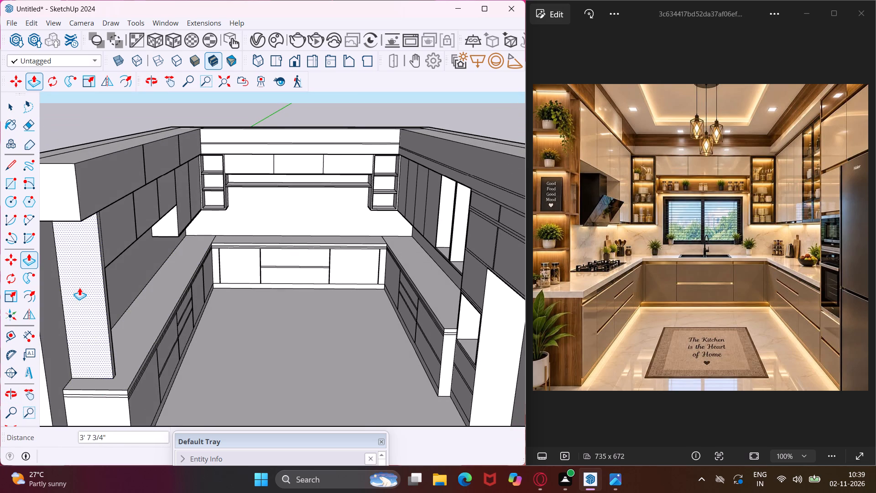
{"action": "key", "text": "Escape"}
{"action": "key", "text": "space"}
Draw a full-width rectangular strip, about 1 3/4" high by 1' 4" wide, across the lower part of the tall end panel.
{"action": "middle_click_drag", "start_coordinate": [79, 288], "coordinate": [116, 269]}
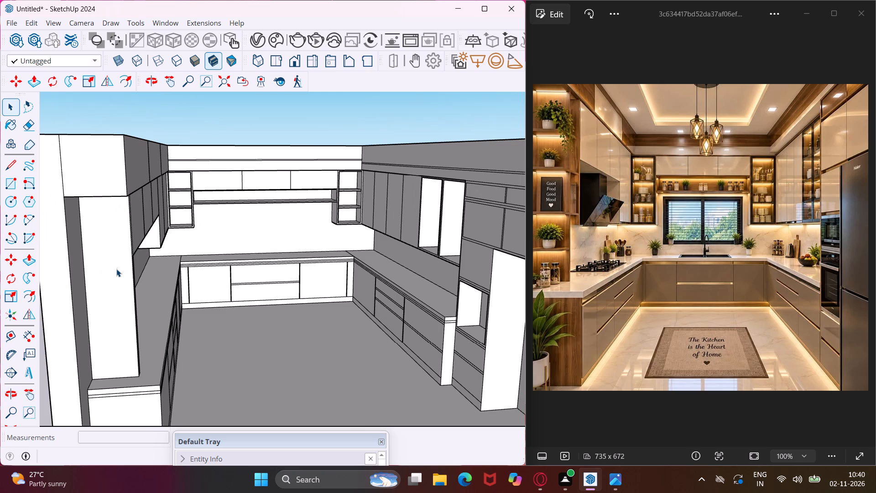
{"action": "scroll", "coordinate": [116, 269], "scroll_direction": "up", "scroll_amount": 1}
{"action": "middle_click_drag", "start_coordinate": [101, 254], "coordinate": [107, 233]}
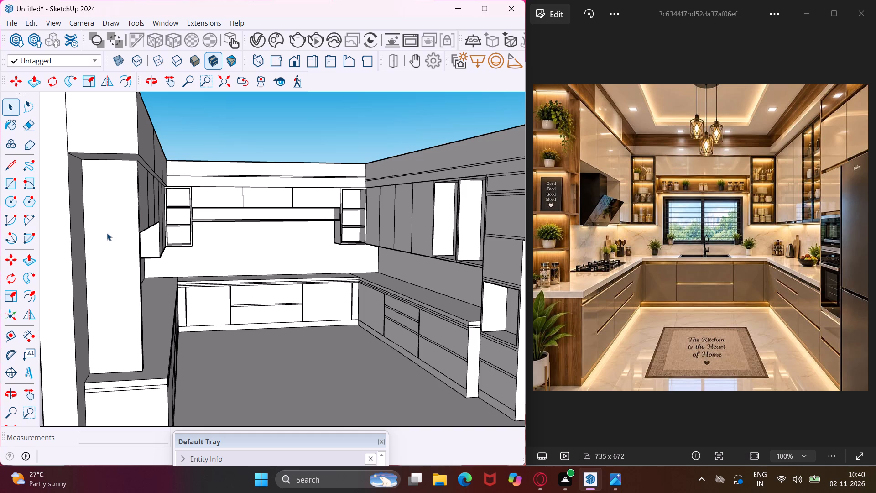
{"action": "left_click", "coordinate": [3, 186]}
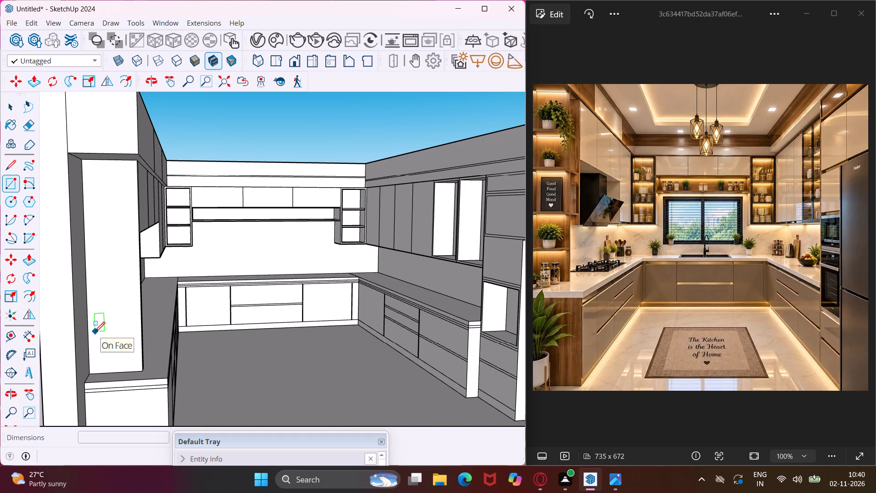
{"action": "left_click", "coordinate": [88, 322]}
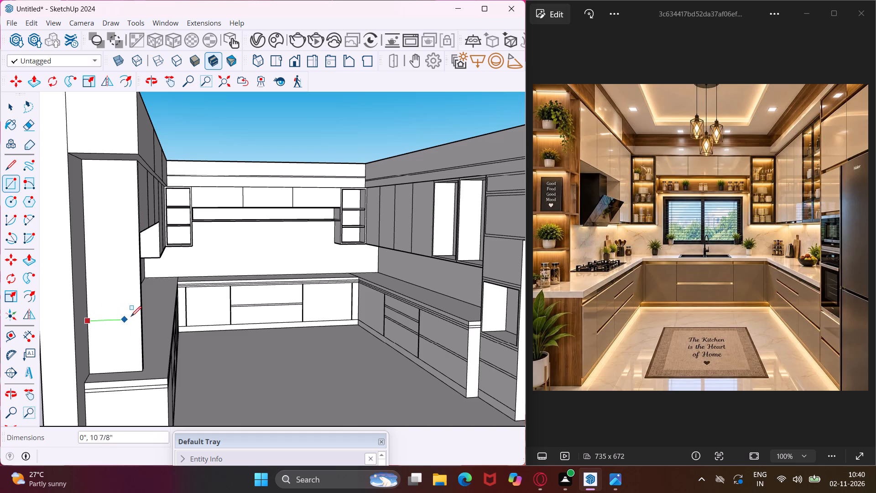
{"action": "scroll", "coordinate": [140, 311], "scroll_direction": "up", "scroll_amount": 2}
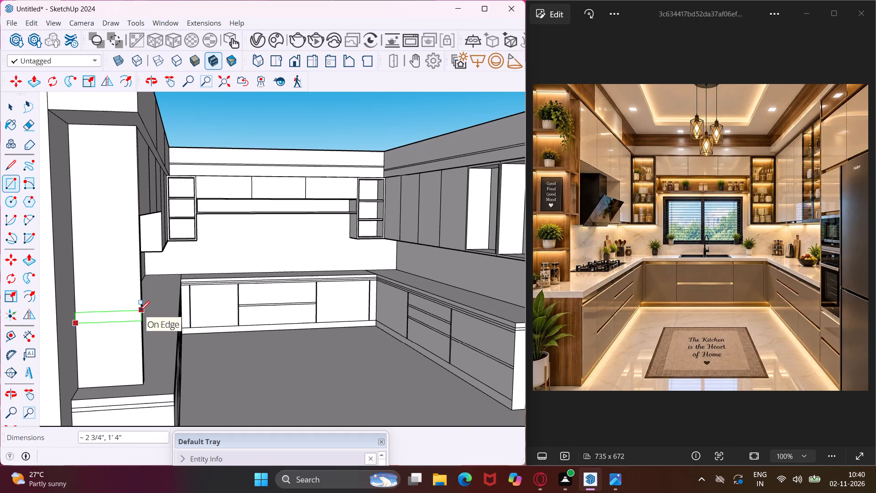
{"action": "scroll", "coordinate": [139, 315], "scroll_direction": "up", "scroll_amount": 3}
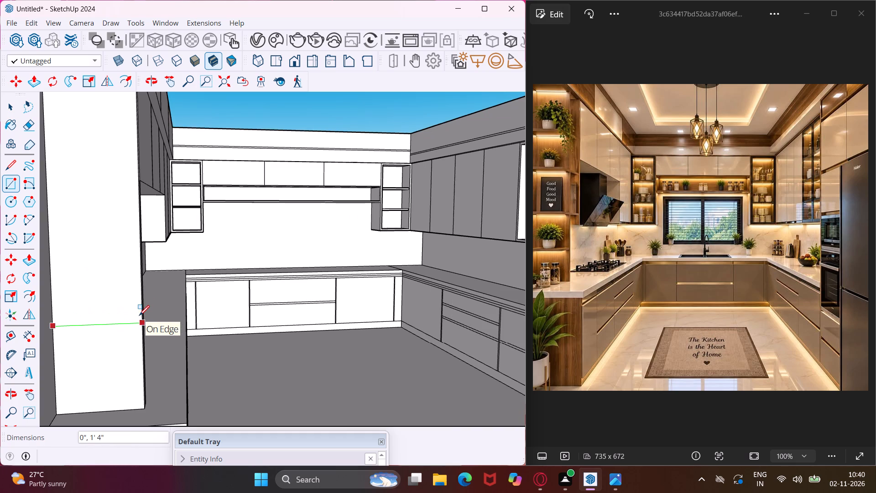
{"action": "scroll", "coordinate": [139, 315], "scroll_direction": "up", "scroll_amount": 3}
{"action": "left_click", "coordinate": [144, 315]}
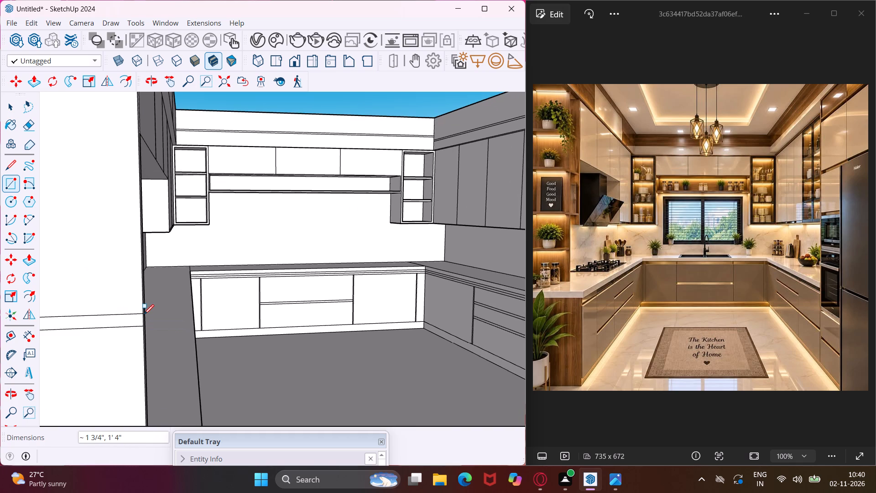
{"action": "scroll", "coordinate": [139, 312], "scroll_direction": "down", "scroll_amount": 7}
{"action": "key", "text": "Escape"}
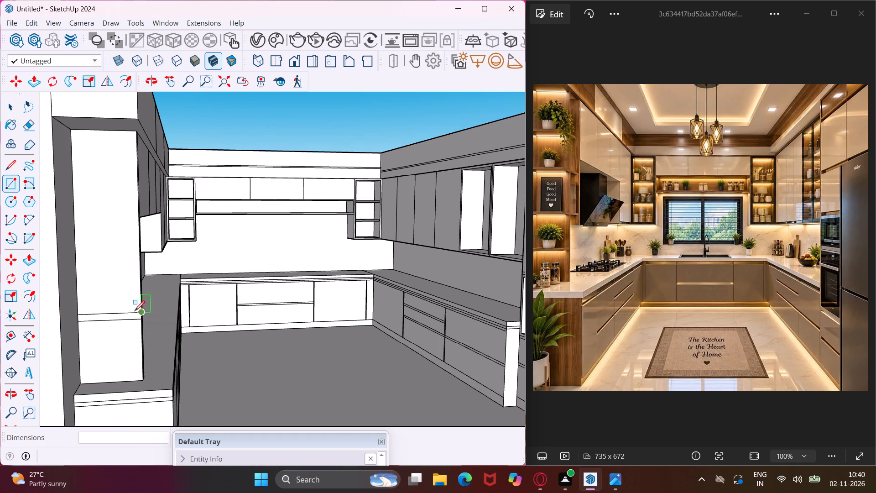
{"action": "key", "text": "space"}
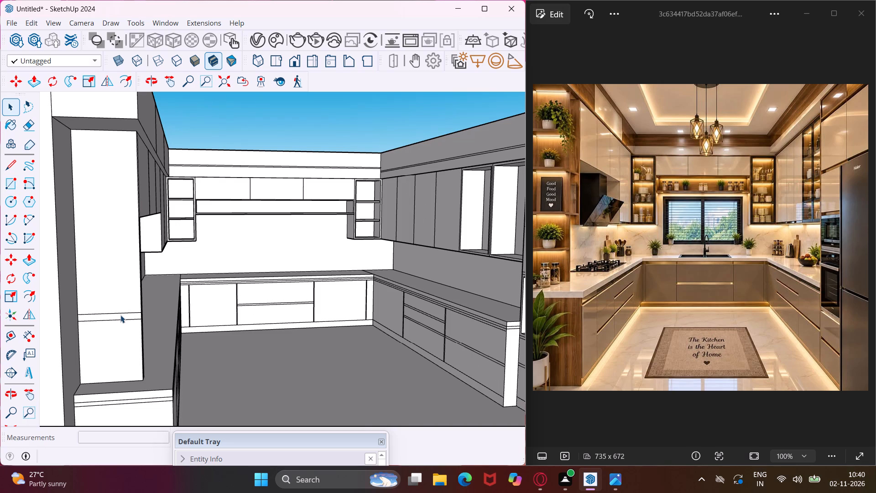
Copy the rectangular strip about 2' 7" upward on the face of the tall end panel.
{"action": "left_click", "coordinate": [120, 315]}
{"action": "left_click", "coordinate": [120, 316]}
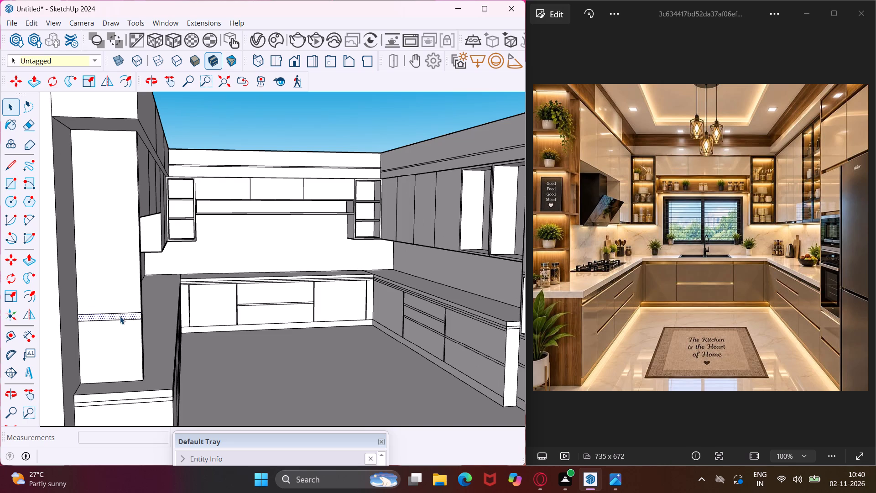
{"action": "key", "text": "m"}
{"action": "left_click", "coordinate": [120, 316]}
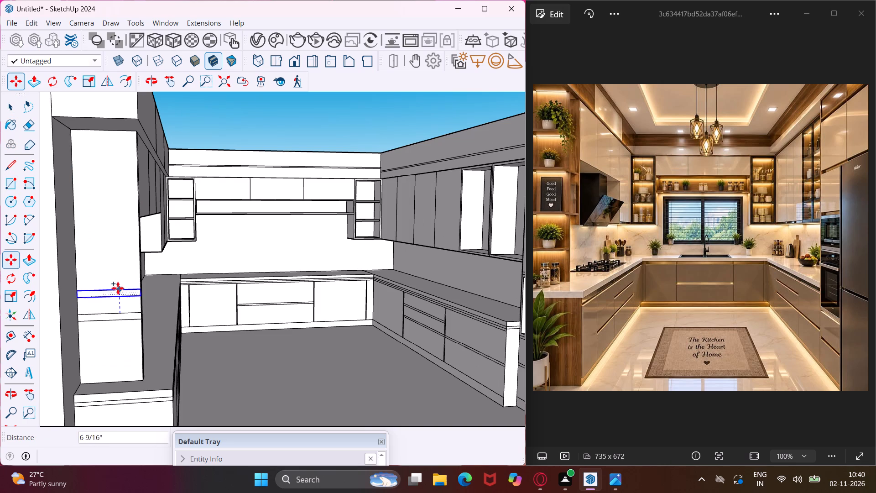
{"action": "left_click", "coordinate": [113, 195]}
Copy the upper strip about 1' 3 1/4" downward, between the two existing strips on the tall end panel.
{"action": "left_click", "coordinate": [115, 199]}
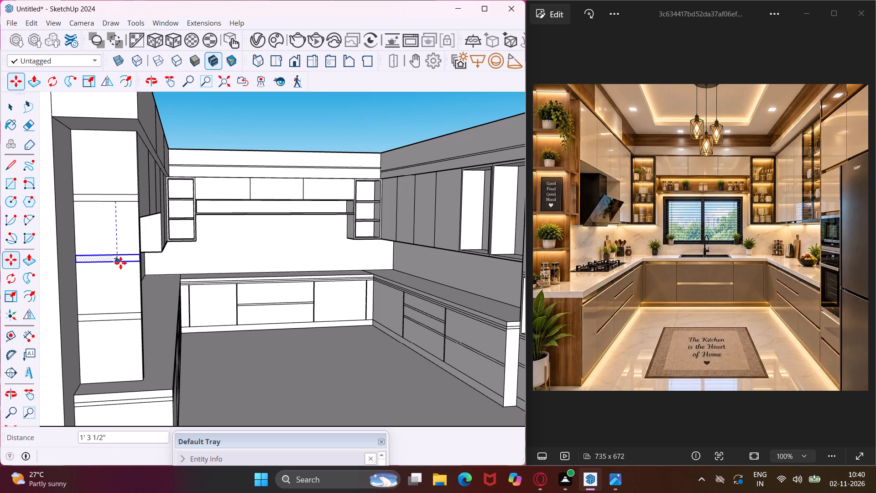
{"action": "left_click", "coordinate": [120, 261]}
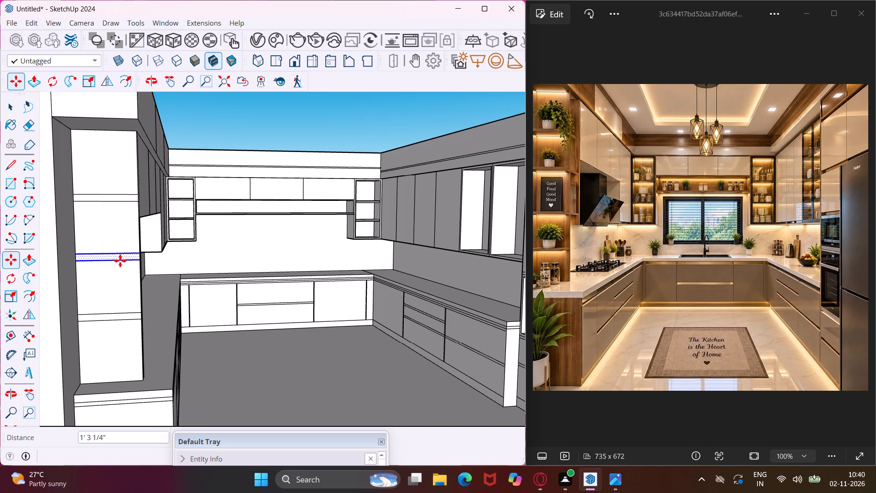
{"action": "key", "text": "Escape"}
{"action": "key", "text": "space"}
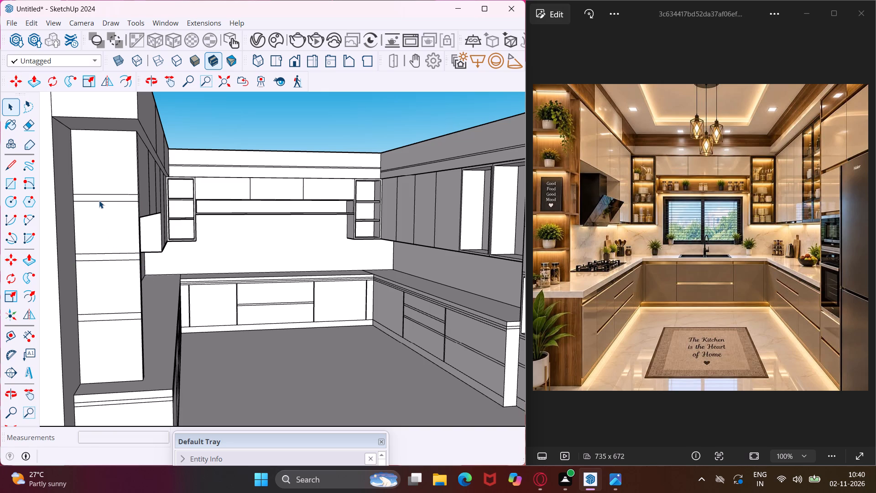
Pull the top strip on the tall end panel outward about 1' 7 5/16" to form a shelf flush with the cabinet front.
{"action": "middle_click_drag", "start_coordinate": [99, 200], "coordinate": [105, 235]}
{"action": "scroll", "coordinate": [120, 238], "scroll_direction": "up", "scroll_amount": 4}
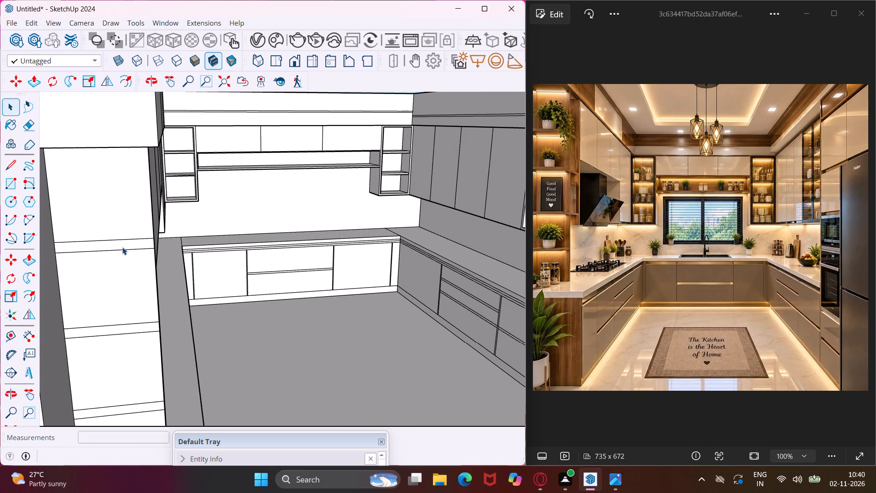
{"action": "left_click", "coordinate": [123, 247]}
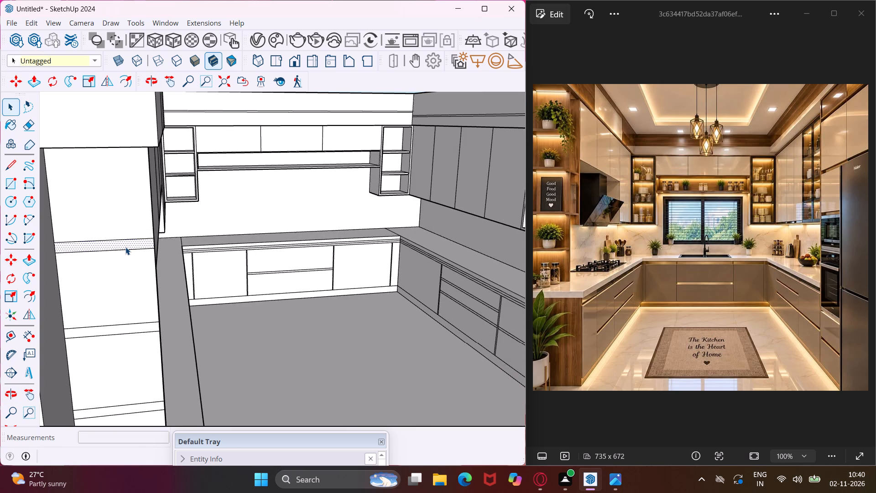
{"action": "key", "text": "l"}
{"action": "key", "text": "Escape"}
{"action": "key", "text": "space"}
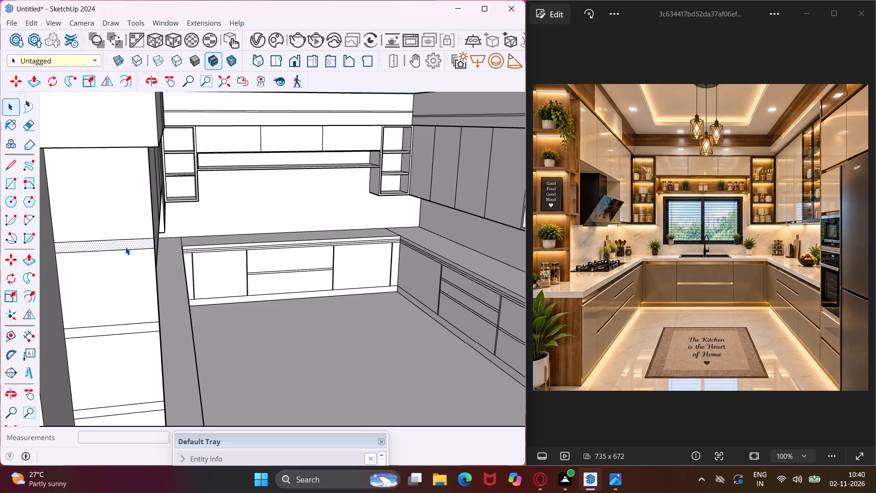
{"action": "key", "text": "p"}
{"action": "left_click", "coordinate": [125, 247]}
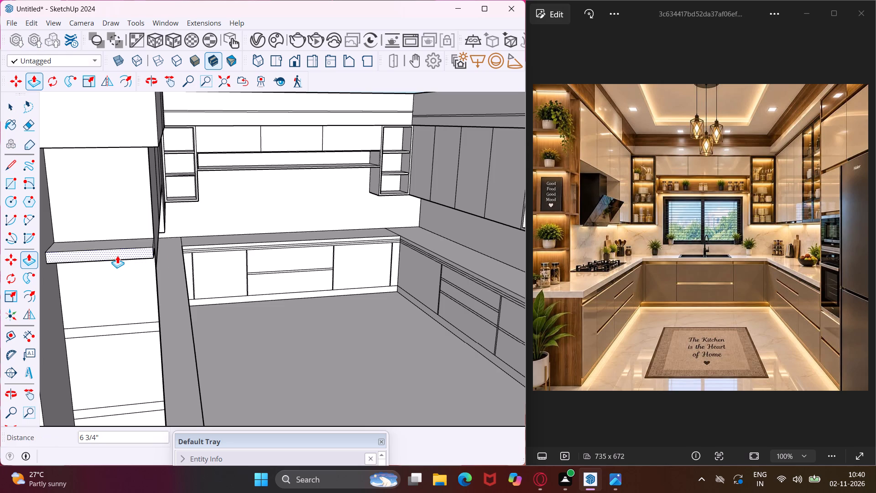
{"action": "scroll", "coordinate": [117, 256], "scroll_direction": "down", "scroll_amount": 6}
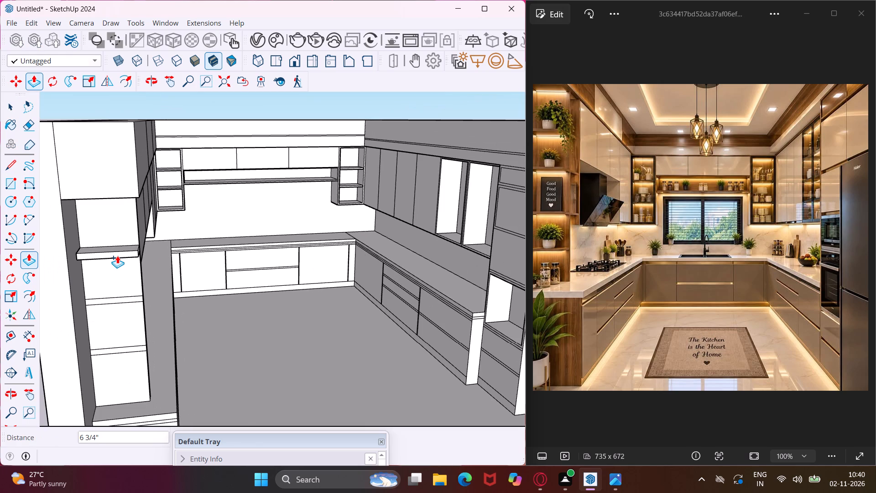
{"action": "scroll", "coordinate": [117, 256], "scroll_direction": "down", "scroll_amount": 1}
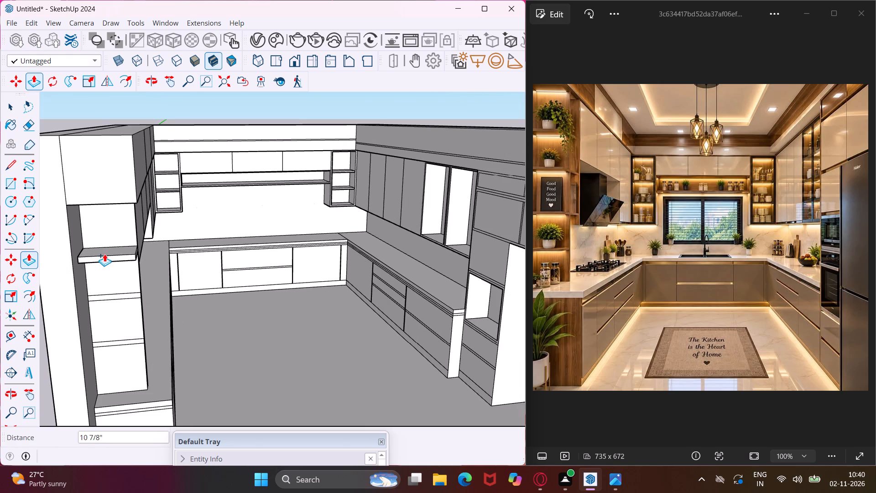
{"action": "left_click", "coordinate": [93, 201]}
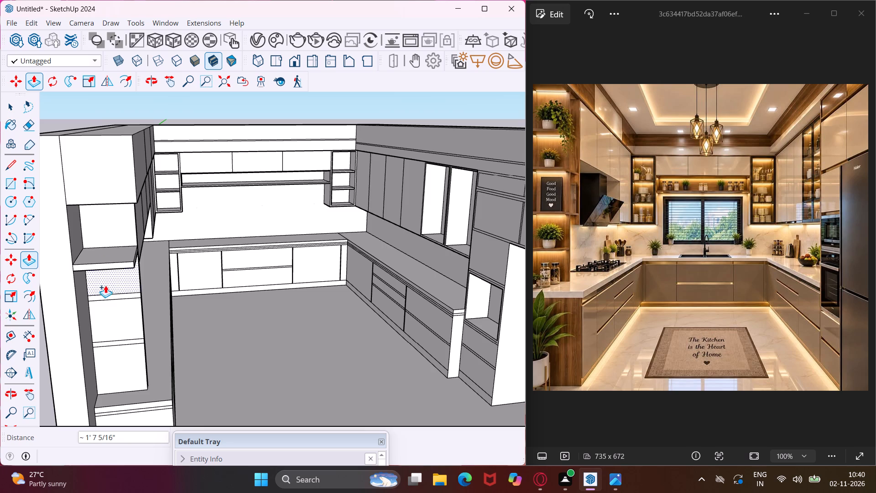
Pull the middle and lower strips on the tall end panel outward by the same distance as the top shelf.
{"action": "scroll", "coordinate": [104, 298], "scroll_direction": "up", "scroll_amount": 4}
{"action": "double_click", "coordinate": [104, 298]}
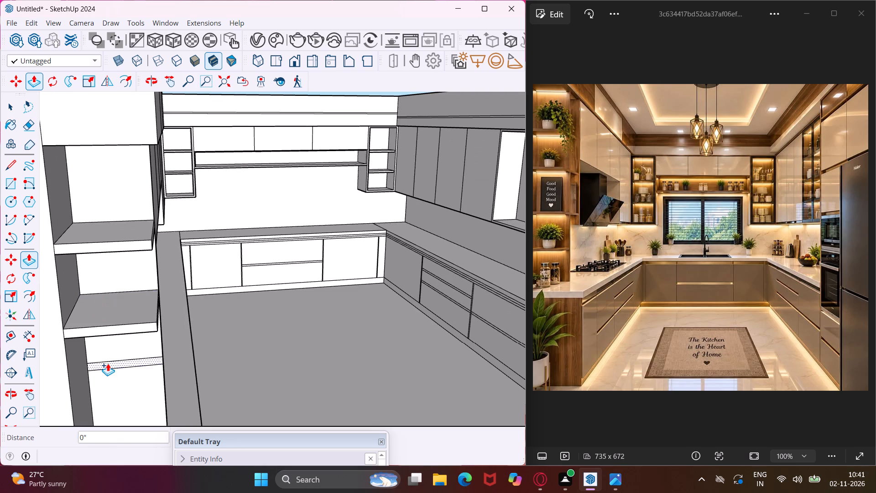
{"action": "double_click", "coordinate": [108, 363]}
{"action": "scroll", "coordinate": [124, 311], "scroll_direction": "down", "scroll_amount": 4}
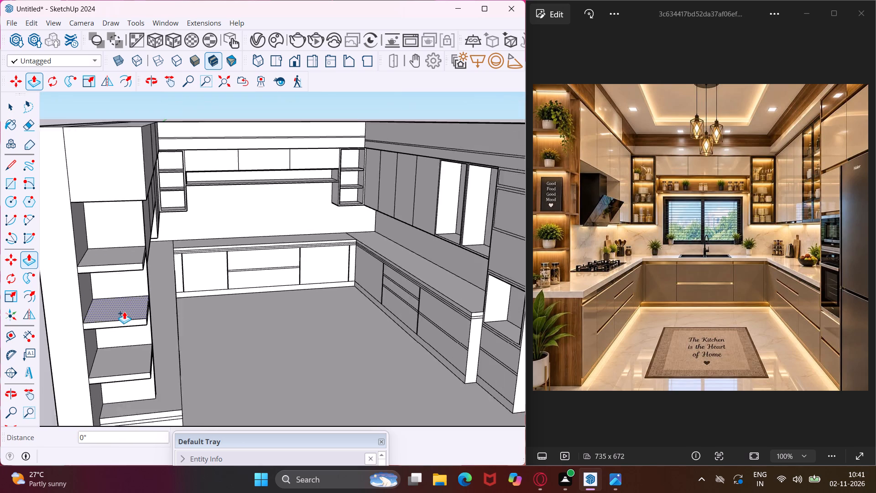
{"action": "scroll", "coordinate": [124, 311], "scroll_direction": "down", "scroll_amount": 6}
{"action": "scroll", "coordinate": [145, 270], "scroll_direction": "down", "scroll_amount": 2}
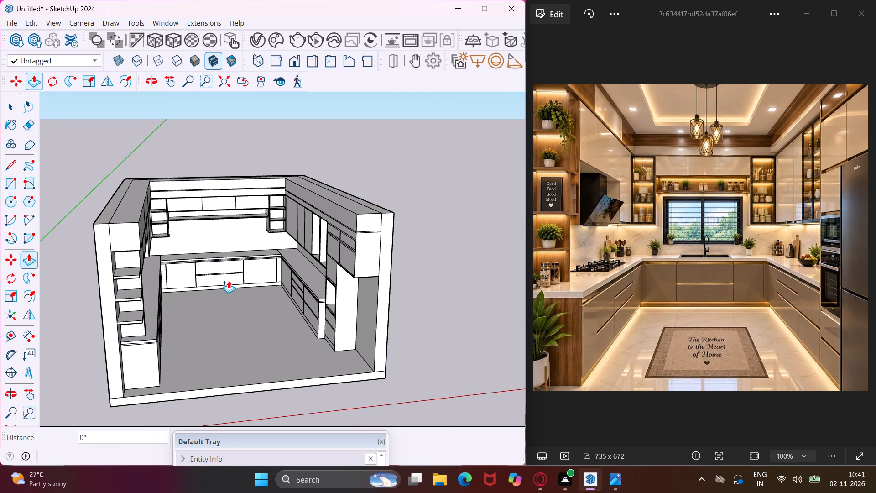
{"action": "key", "text": "Escape"}
{"action": "key", "text": "space"}
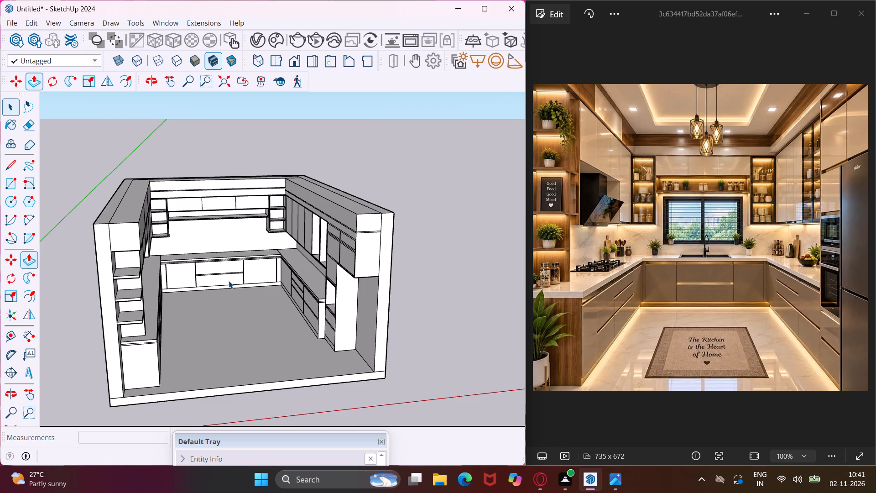
Draw a window rectangle about 7' 4" by 2' 6 13/16" on the back wall below the long open shelf.
{"action": "scroll", "coordinate": [224, 215], "scroll_direction": "up", "scroll_amount": 5}
{"action": "middle_click_drag", "start_coordinate": [224, 215], "coordinate": [206, 175]}
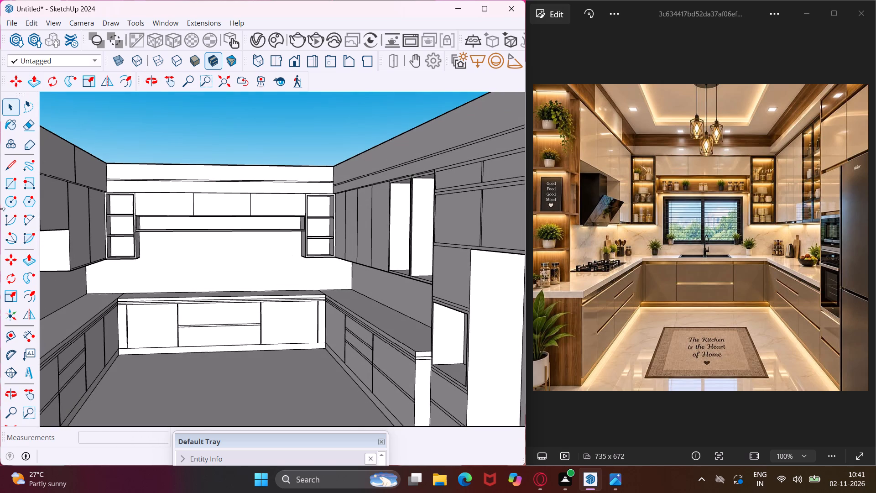
{"action": "left_click", "coordinate": [7, 180]}
{"action": "middle_click_drag", "start_coordinate": [172, 266], "coordinate": [168, 249]}
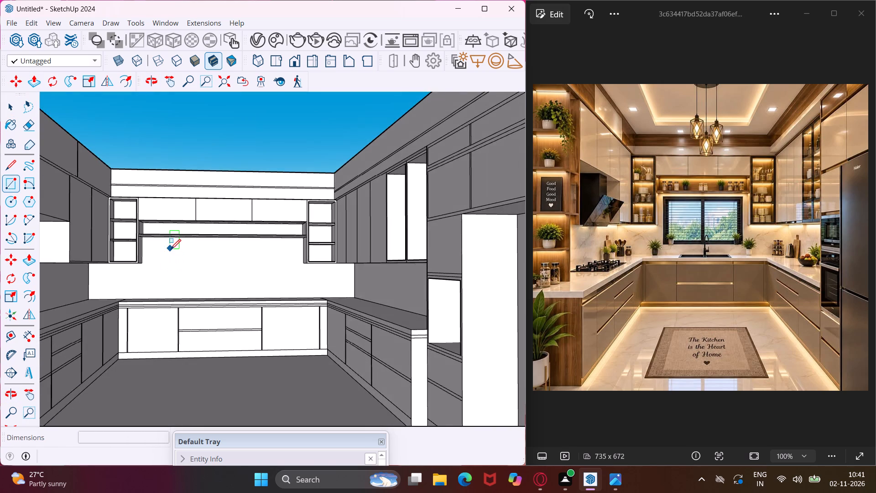
{"action": "scroll", "coordinate": [172, 249], "scroll_direction": "up", "scroll_amount": 9}
{"action": "middle_click_drag", "start_coordinate": [186, 253], "coordinate": [184, 245]}
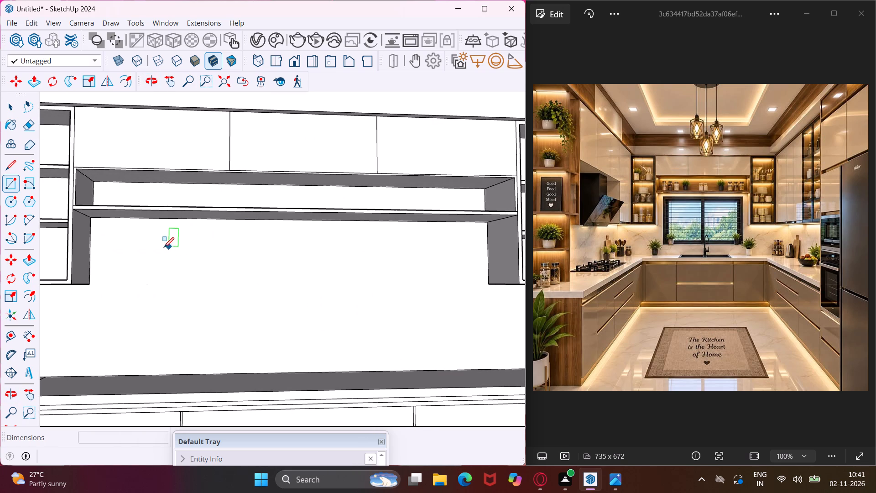
{"action": "left_click", "coordinate": [125, 226]}
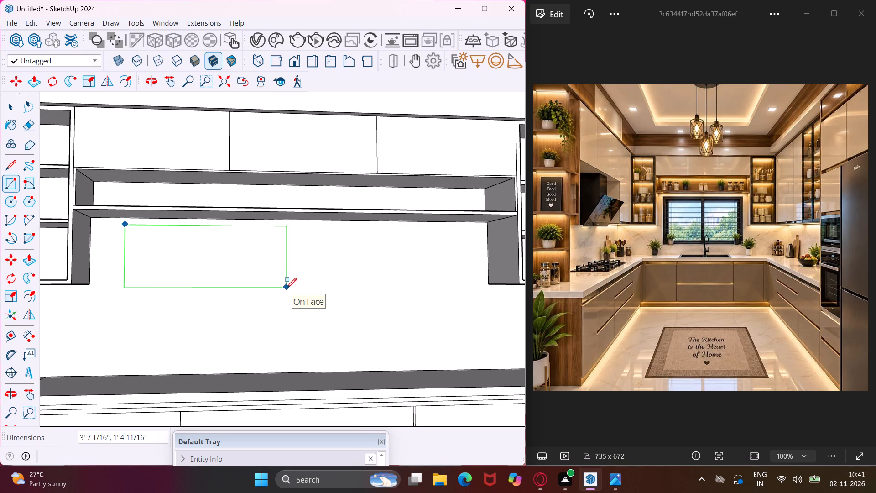
{"action": "scroll", "coordinate": [287, 288], "scroll_direction": "down", "scroll_amount": 2}
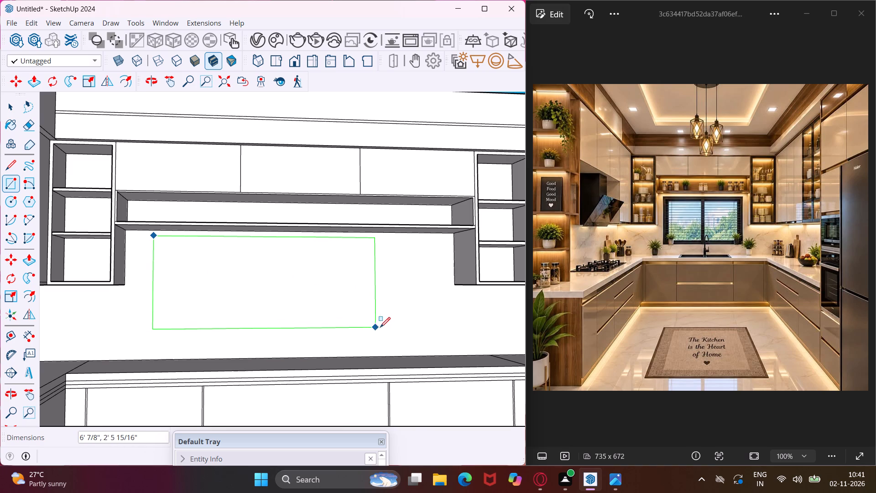
{"action": "left_click", "coordinate": [419, 330]}
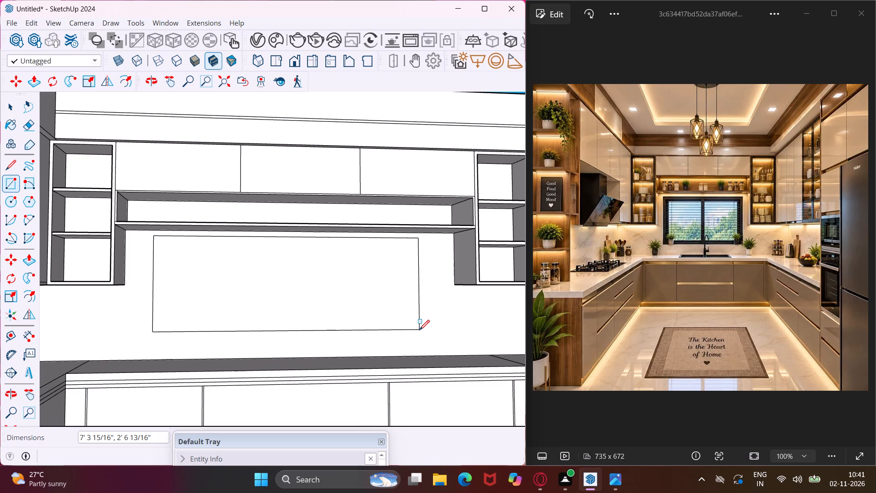
{"action": "key", "text": "Escape"}
{"action": "key", "text": "space"}
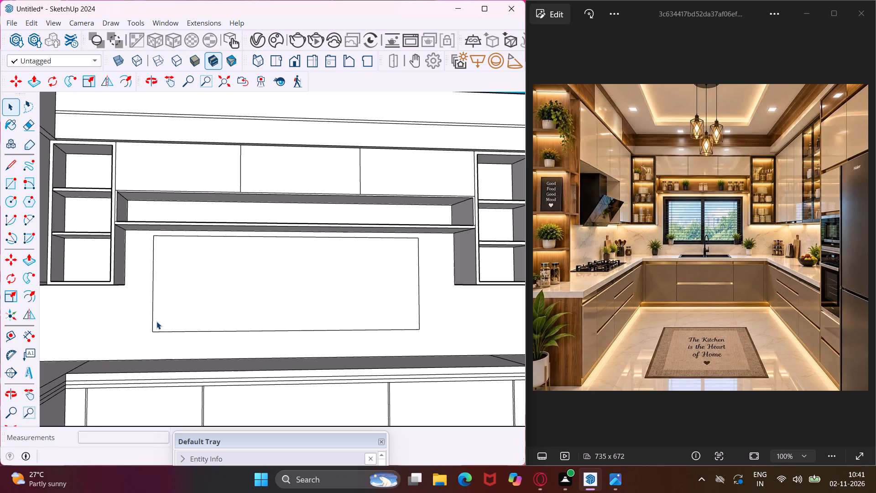
Move the left vertical edge of the window rectangle about 3 3/8" inward along the red axis.
{"action": "left_click", "coordinate": [152, 318]}
{"action": "key", "text": "m"}
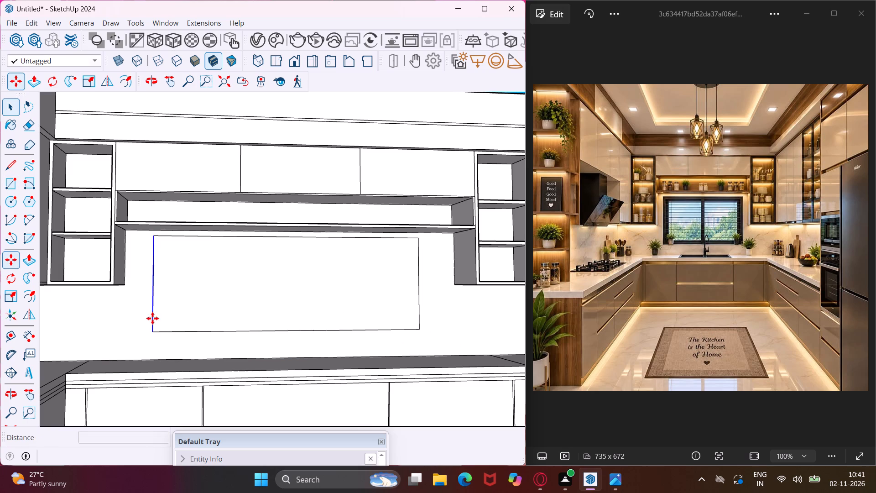
{"action": "scroll", "coordinate": [156, 336], "scroll_direction": "up", "scroll_amount": 3}
{"action": "left_click", "coordinate": [152, 330]}
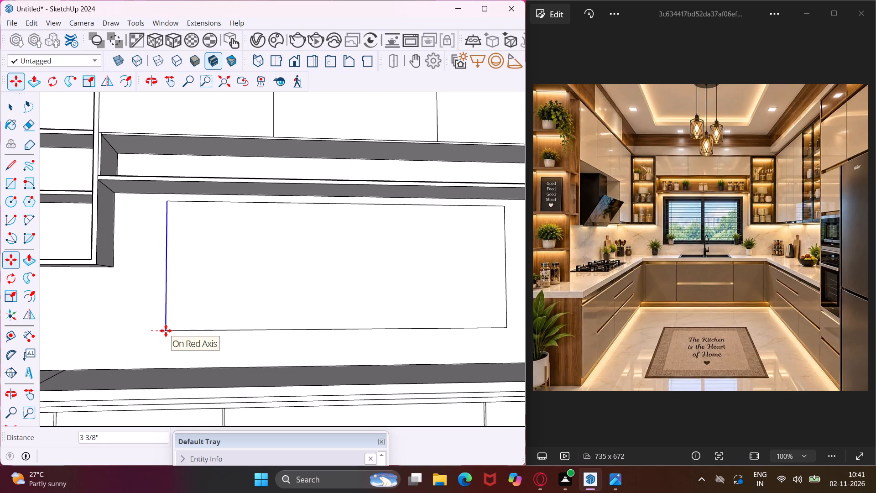
{"action": "left_click", "coordinate": [167, 330]}
{"action": "scroll", "coordinate": [129, 309], "scroll_direction": "down", "scroll_amount": 4}
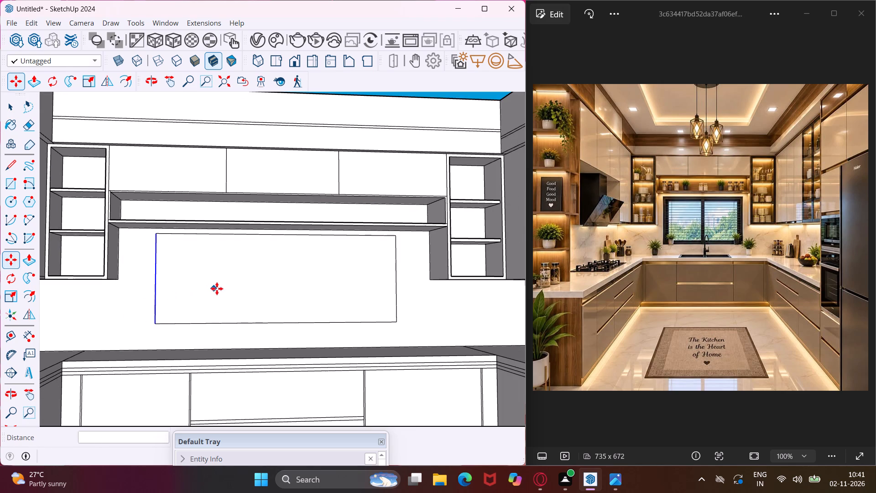
{"action": "key", "text": "Escape"}
{"action": "key", "text": "space"}
Push the window rectangle 9" through the back wall to cut the window opening.
{"action": "left_click", "coordinate": [234, 289]}
{"action": "key", "text": "p"}
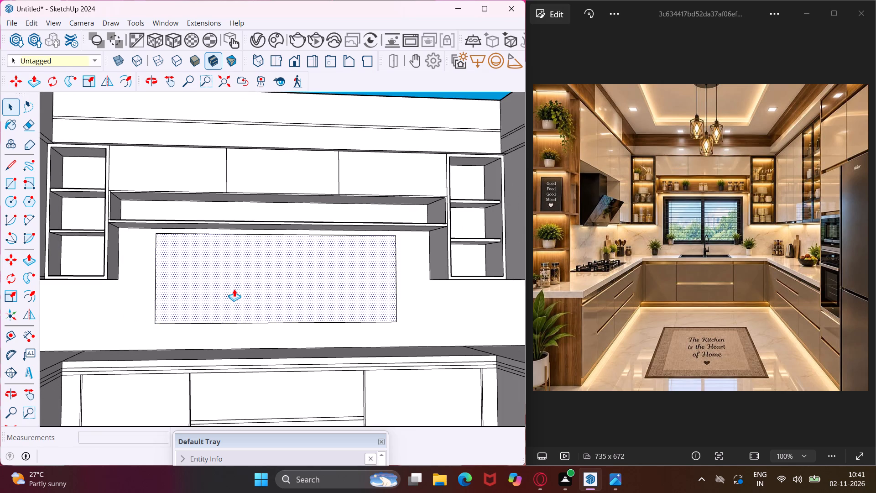
{"action": "left_click", "coordinate": [234, 289]}
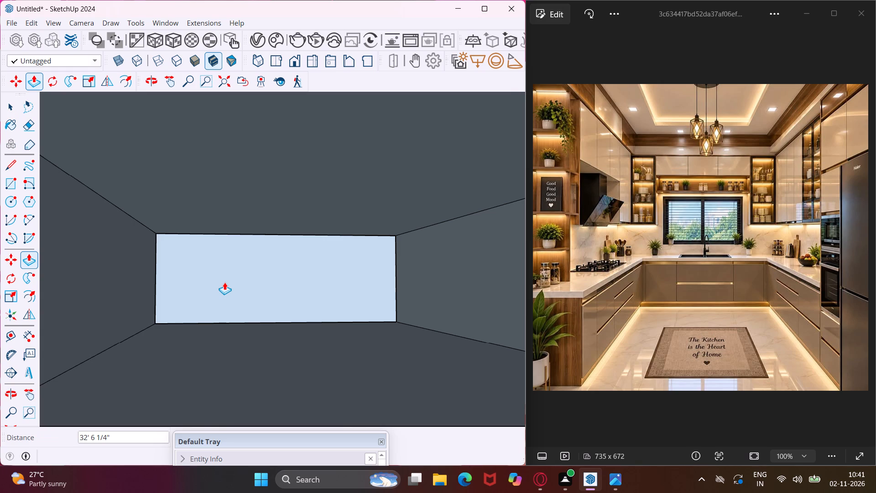
{"action": "key", "text": "Escape"}
{"action": "middle_click_drag", "start_coordinate": [224, 282], "coordinate": [265, 391]}
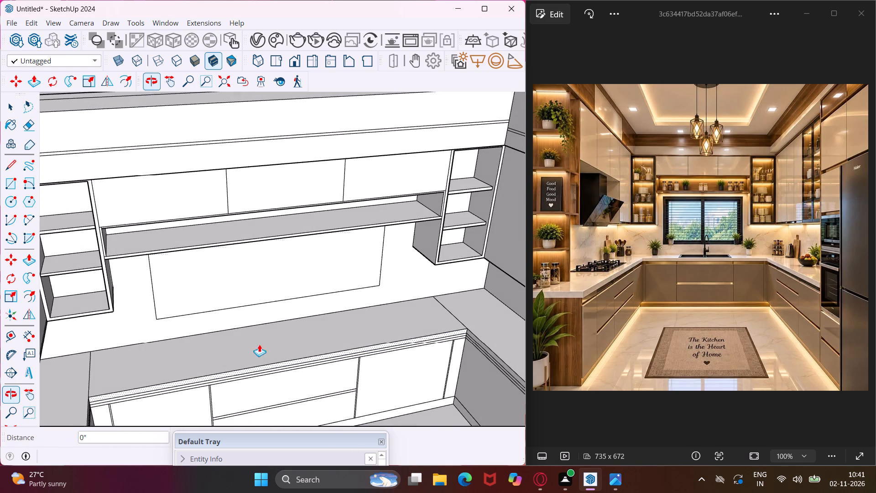
{"action": "left_click", "coordinate": [239, 287]}
{"action": "left_click", "coordinate": [220, 272]}
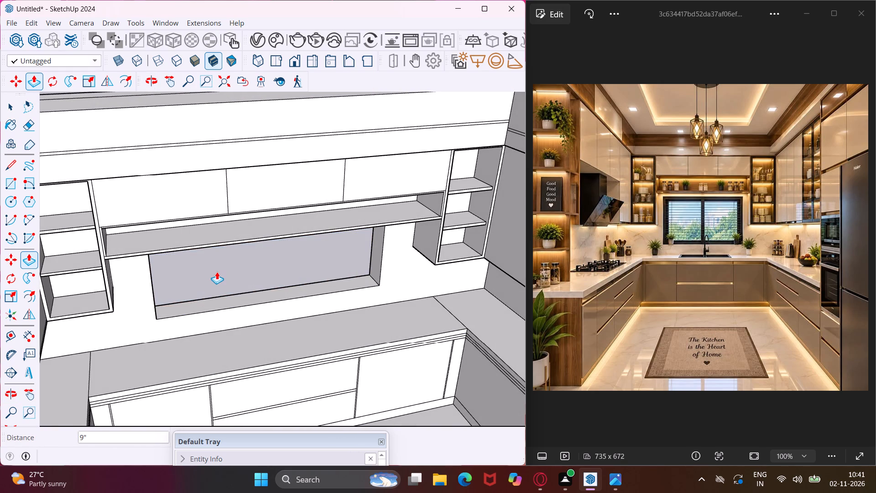
{"action": "scroll", "coordinate": [217, 272], "scroll_direction": "down", "scroll_amount": 2}
{"action": "middle_click_drag", "start_coordinate": [216, 272], "coordinate": [134, 244]}
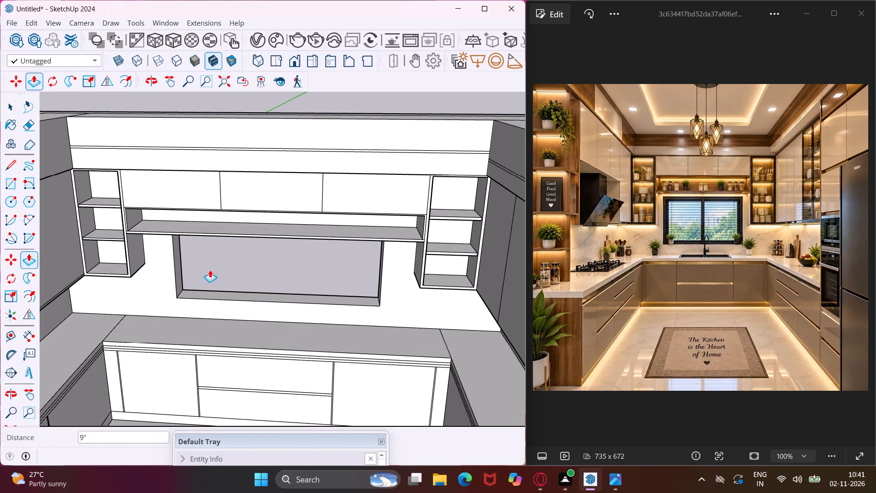
{"action": "key", "text": "Escape"}
{"action": "key", "text": "space"}
Open the 3D Warehouse and search its models for "window".
{"action": "middle_click_drag", "start_coordinate": [250, 266], "coordinate": [261, 228]}
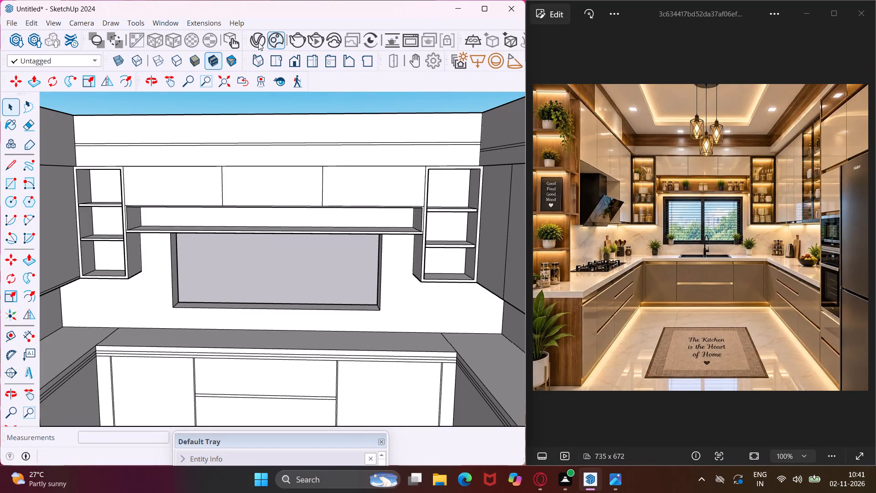
{"action": "left_click", "coordinate": [164, 27]}
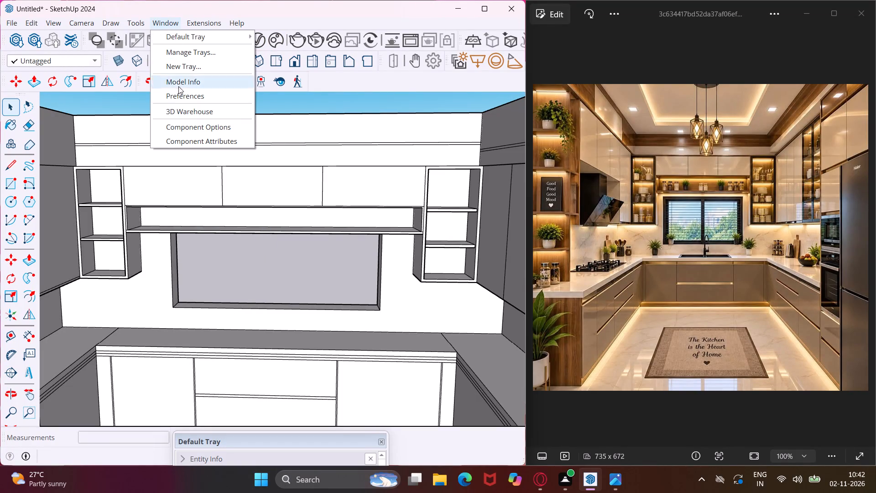
{"action": "left_click", "coordinate": [183, 109]}
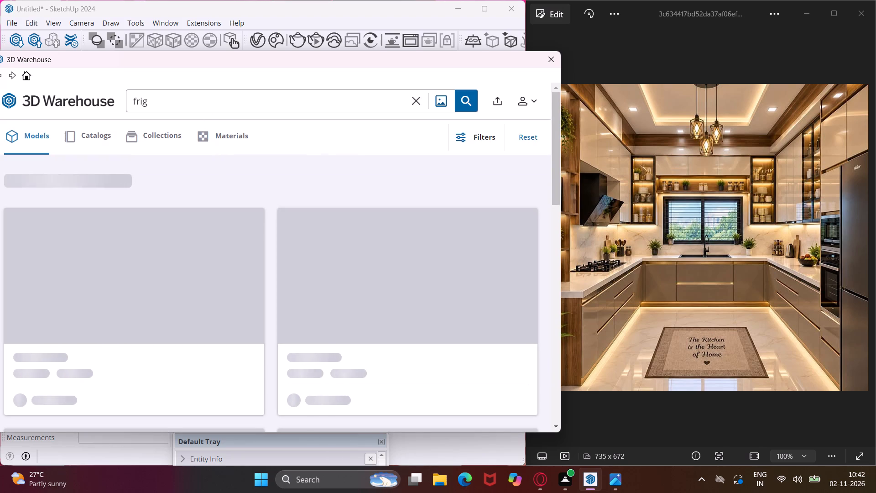
{"action": "left_click", "coordinate": [204, 110]}
{"action": "key", "text": "BackSpace"}
{"action": "key", "text": "BackSpace"}
{"action": "key", "text": "BackSpace"}
{"action": "key", "text": "BackSpace"}
{"action": "key", "text": "BackSpace"}
{"action": "key", "text": "BackSpace"}
{"action": "key", "text": "BackSpace"}
{"action": "key", "text": "BackSpace"}
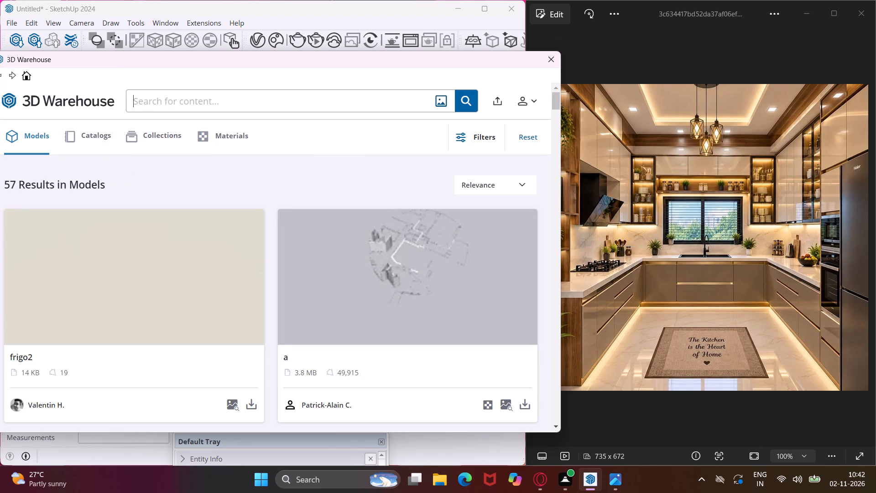
{"action": "key", "text": "v"}
{"action": "key", "text": "BackSpace"}
{"action": "key", "text": "w"}
{"action": "type", "text": "indow"}
{"action": "key", "text": "Return"}
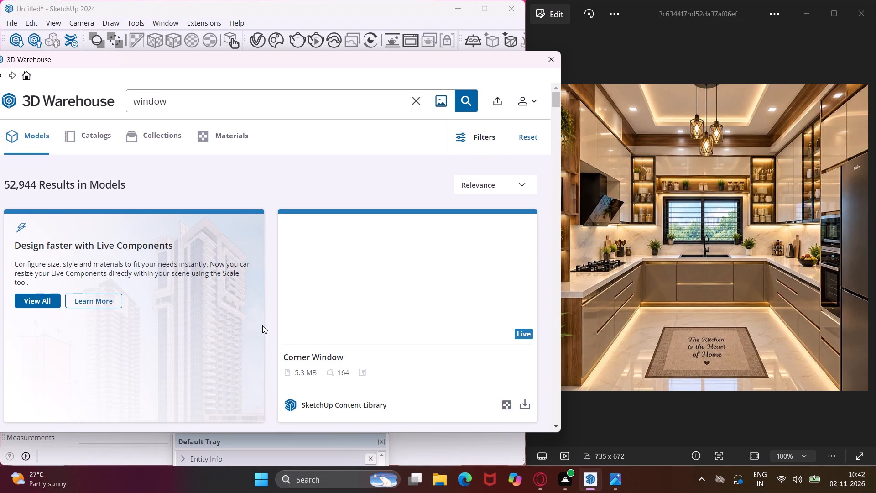
Browse the window models for one that suits the back wall opening and resembles the dark-framed window in the reference image.
{"action": "scroll", "coordinate": [266, 335], "scroll_direction": "down", "scroll_amount": 3}
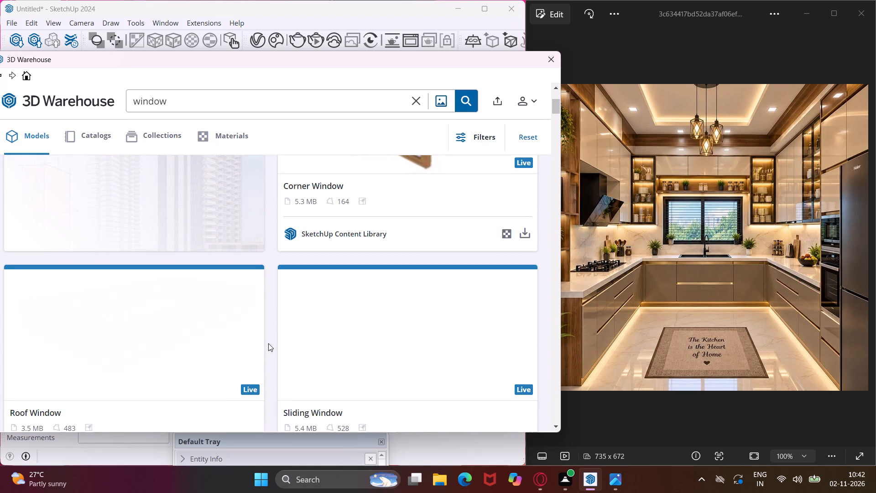
{"action": "scroll", "coordinate": [268, 343], "scroll_direction": "down", "scroll_amount": 8}
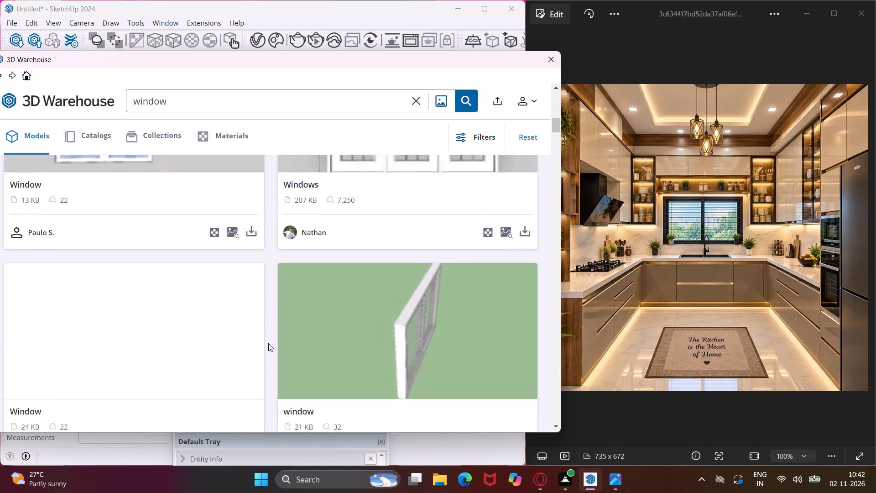
{"action": "scroll", "coordinate": [268, 343], "scroll_direction": "down", "scroll_amount": 5}
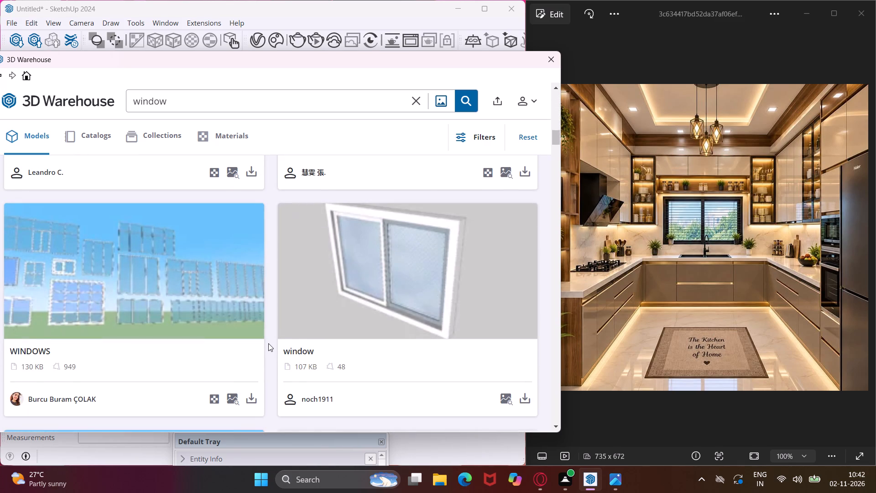
{"action": "scroll", "coordinate": [268, 343], "scroll_direction": "down", "scroll_amount": 14}
{"action": "scroll", "coordinate": [268, 343], "scroll_direction": "up", "scroll_amount": 1}
{"action": "scroll", "coordinate": [268, 343], "scroll_direction": "down", "scroll_amount": 6}
{"action": "scroll", "coordinate": [268, 343], "scroll_direction": "up", "scroll_amount": 1}
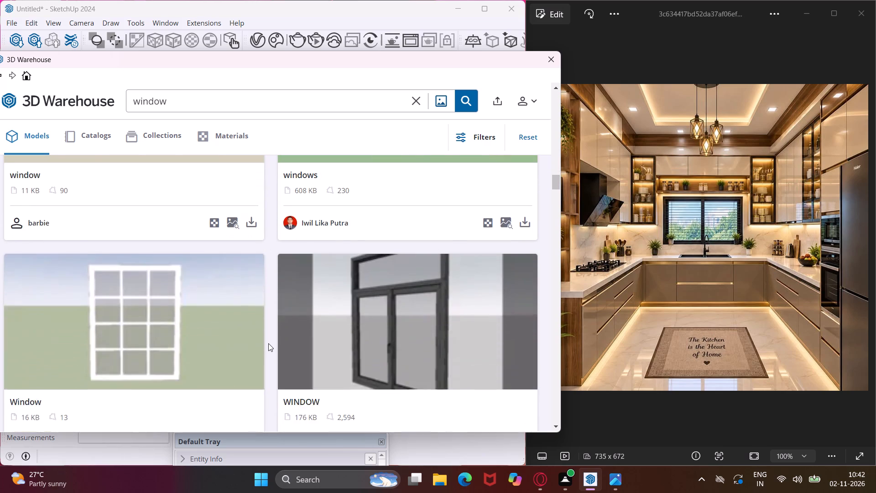
{"action": "scroll", "coordinate": [268, 343], "scroll_direction": "down", "scroll_amount": 2}
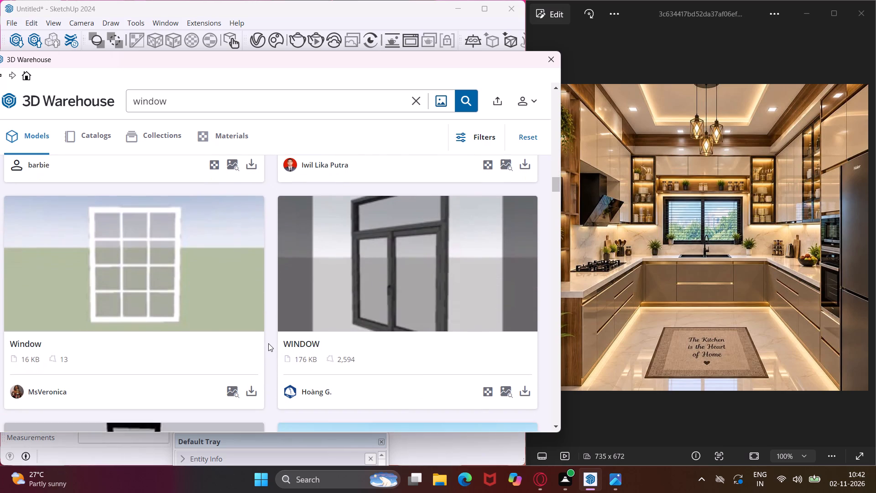
{"action": "scroll", "coordinate": [268, 343], "scroll_direction": "down", "scroll_amount": 8}
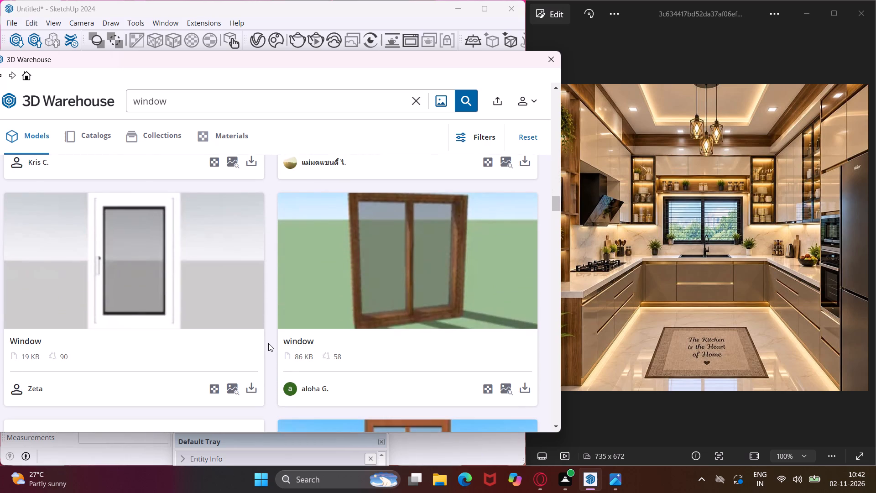
{"action": "scroll", "coordinate": [268, 343], "scroll_direction": "down", "scroll_amount": 5}
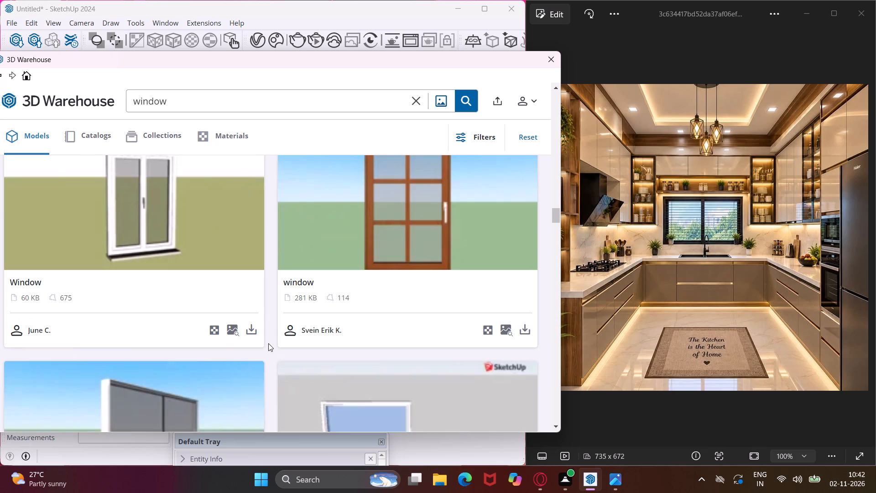
{"action": "scroll", "coordinate": [268, 350], "scroll_direction": "down", "scroll_amount": 7}
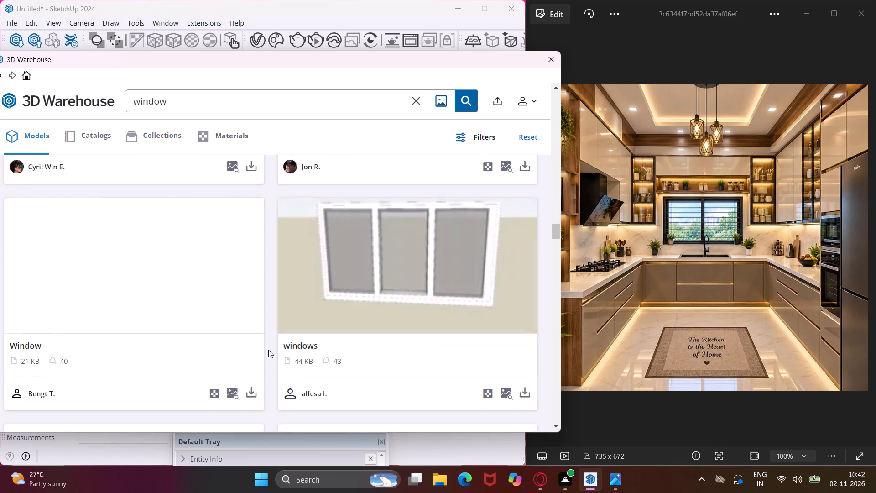
{"action": "scroll", "coordinate": [268, 350], "scroll_direction": "down", "scroll_amount": 8}
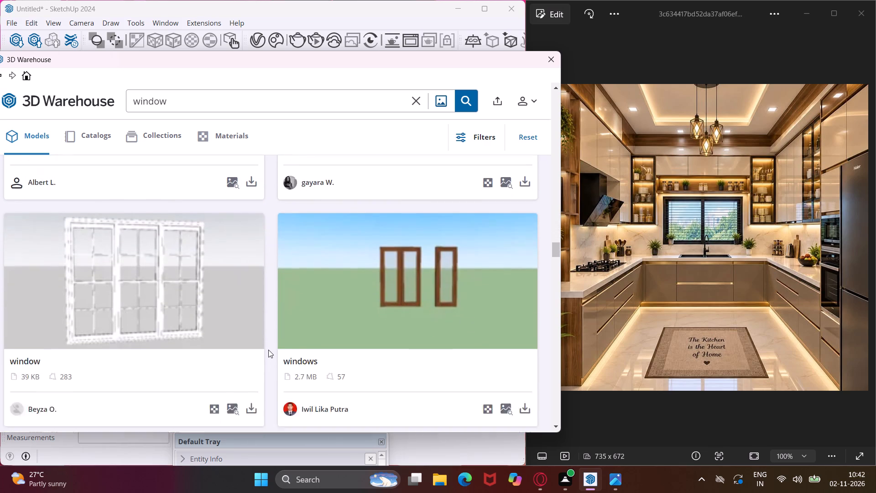
{"action": "scroll", "coordinate": [268, 350], "scroll_direction": "down", "scroll_amount": 6}
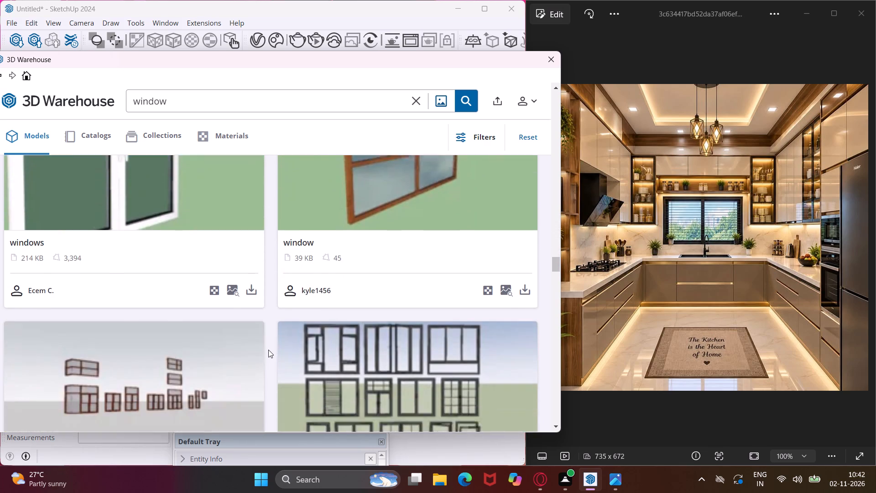
{"action": "scroll", "coordinate": [268, 350], "scroll_direction": "down", "scroll_amount": 3}
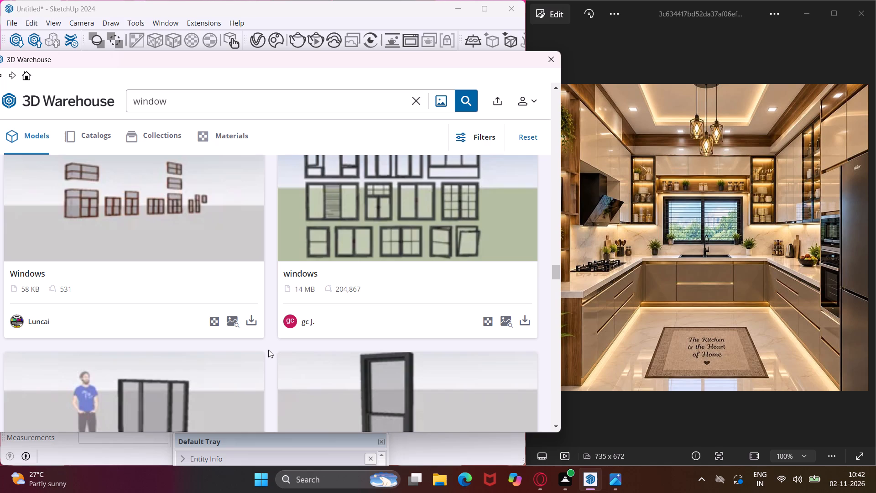
{"action": "scroll", "coordinate": [268, 350], "scroll_direction": "down", "scroll_amount": 1}
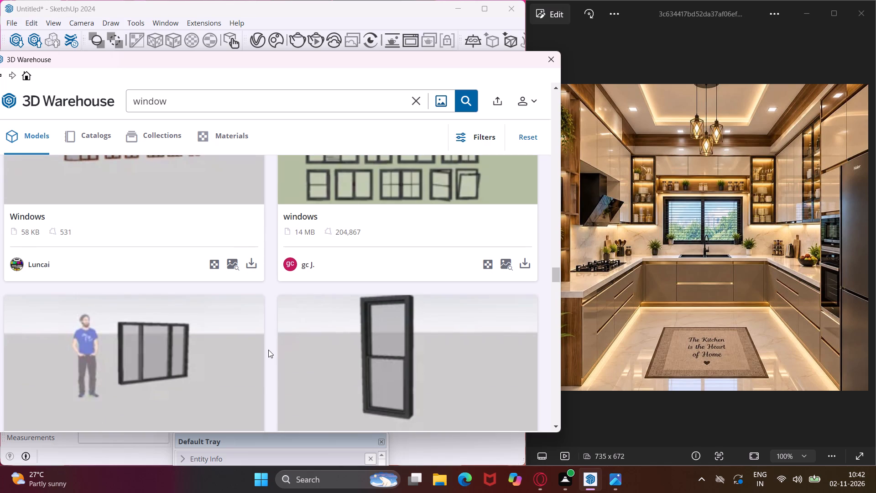
{"action": "scroll", "coordinate": [268, 350], "scroll_direction": "up", "scroll_amount": 1}
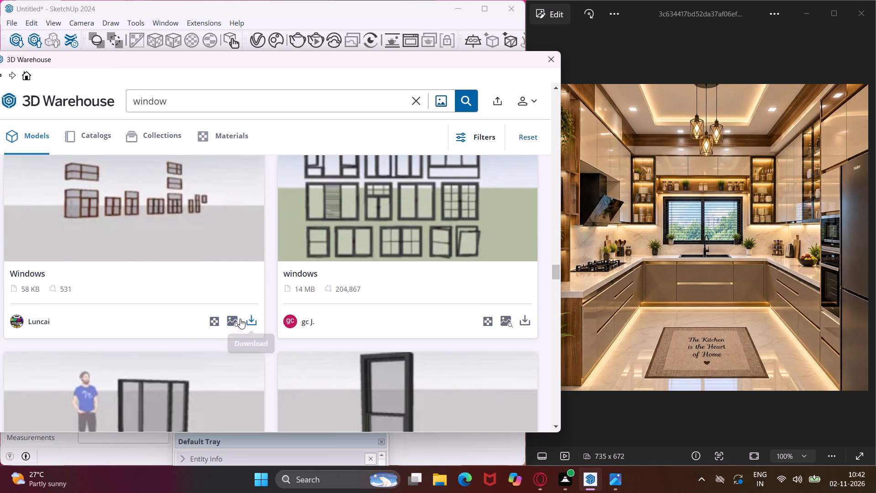
{"action": "scroll", "coordinate": [246, 313], "scroll_direction": "down", "scroll_amount": 7}
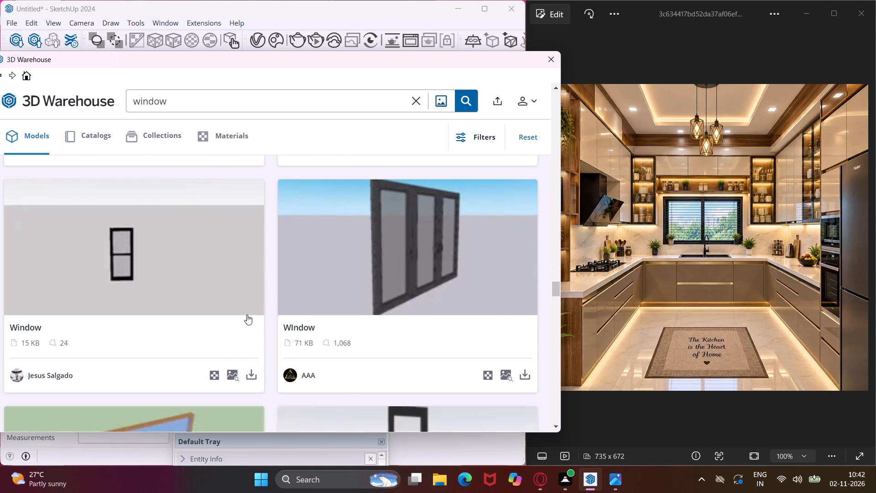
{"action": "scroll", "coordinate": [247, 315], "scroll_direction": "down", "scroll_amount": 9}
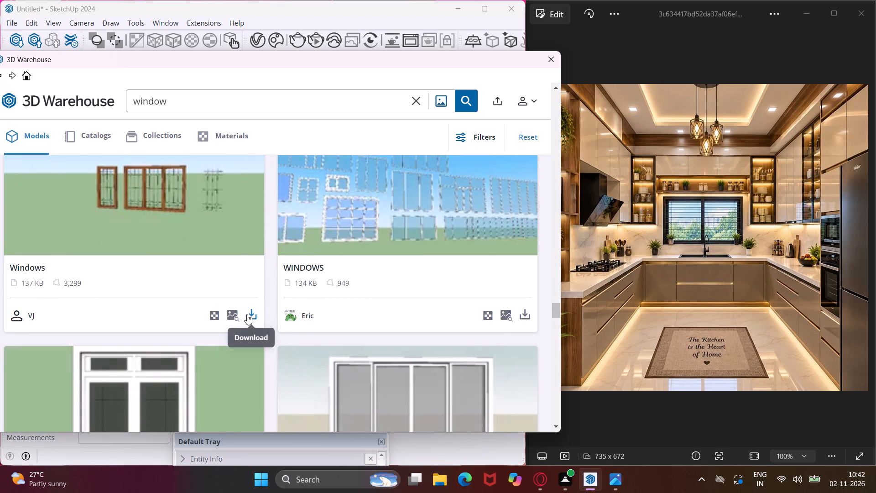
{"action": "scroll", "coordinate": [247, 315], "scroll_direction": "down", "scroll_amount": 2}
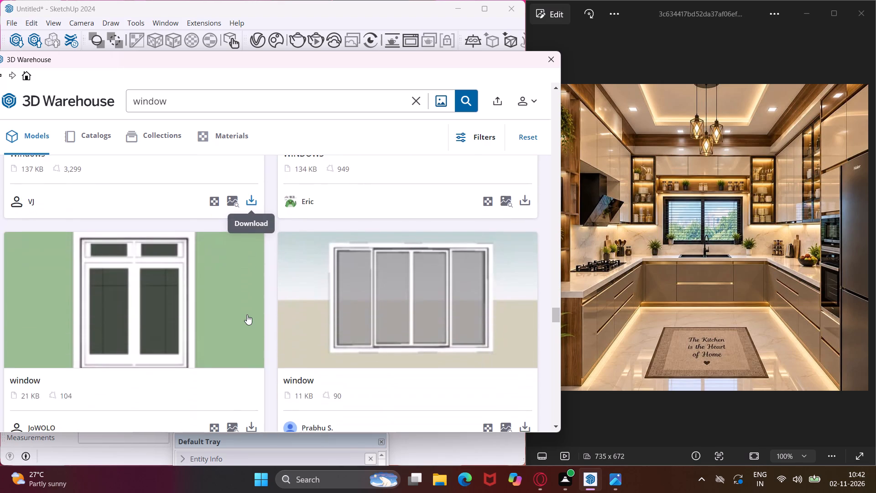
{"action": "scroll", "coordinate": [247, 315], "scroll_direction": "down", "scroll_amount": 3}
{"action": "scroll", "coordinate": [247, 315], "scroll_direction": "up", "scroll_amount": 2}
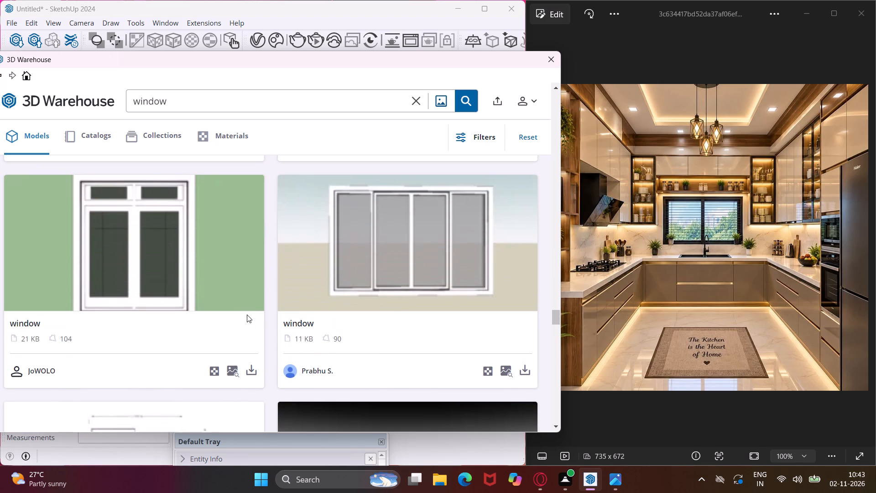
{"action": "scroll", "coordinate": [247, 315], "scroll_direction": "down", "scroll_amount": 7}
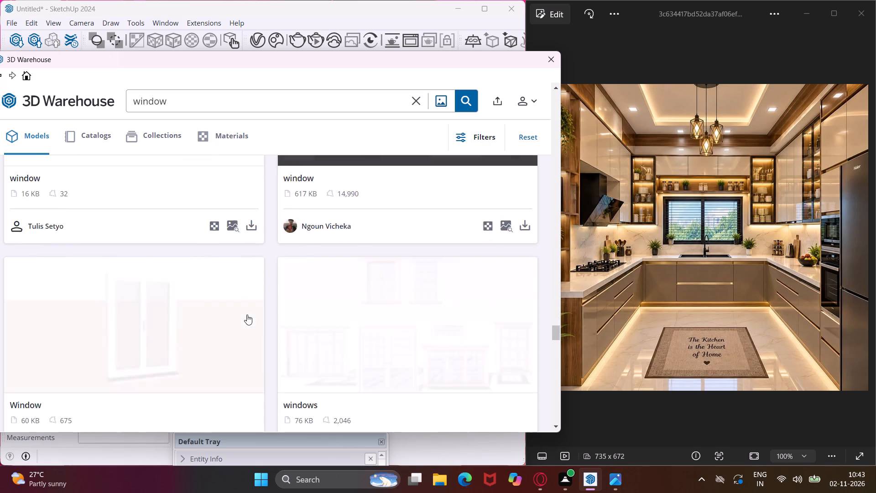
{"action": "scroll", "coordinate": [247, 315], "scroll_direction": "down", "scroll_amount": 1}
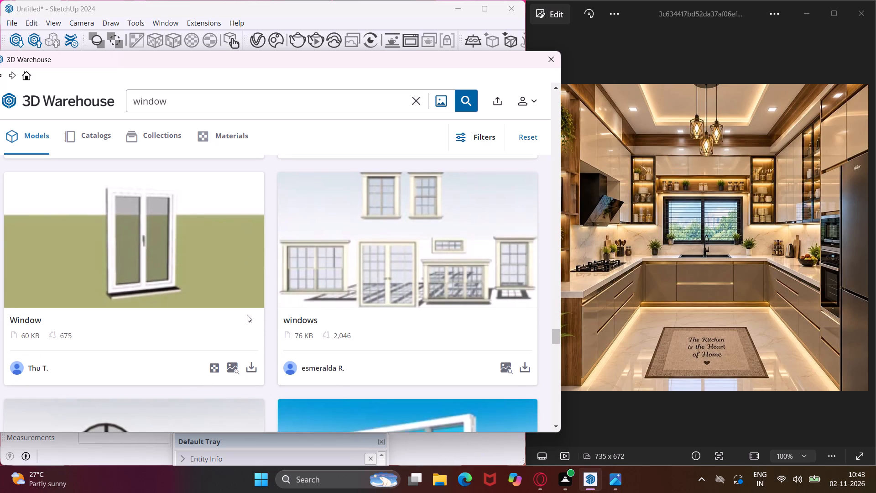
{"action": "scroll", "coordinate": [247, 315], "scroll_direction": "up", "scroll_amount": 1}
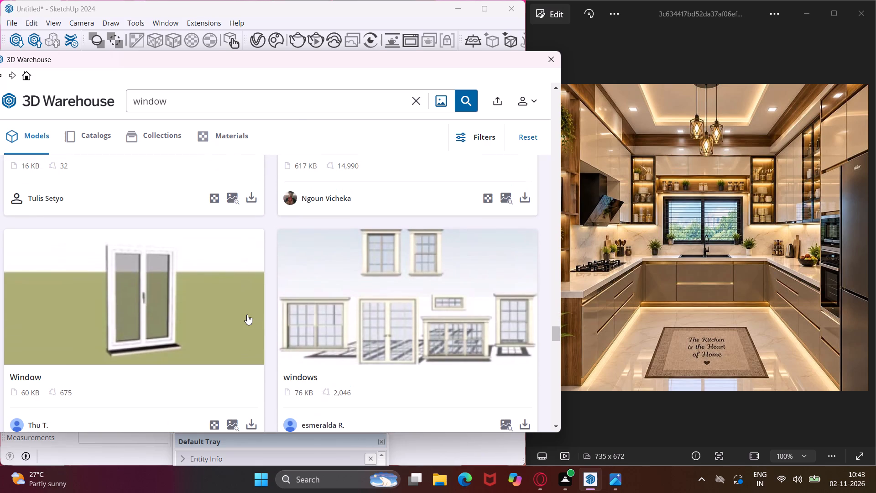
{"action": "scroll", "coordinate": [247, 315], "scroll_direction": "down", "scroll_amount": 4}
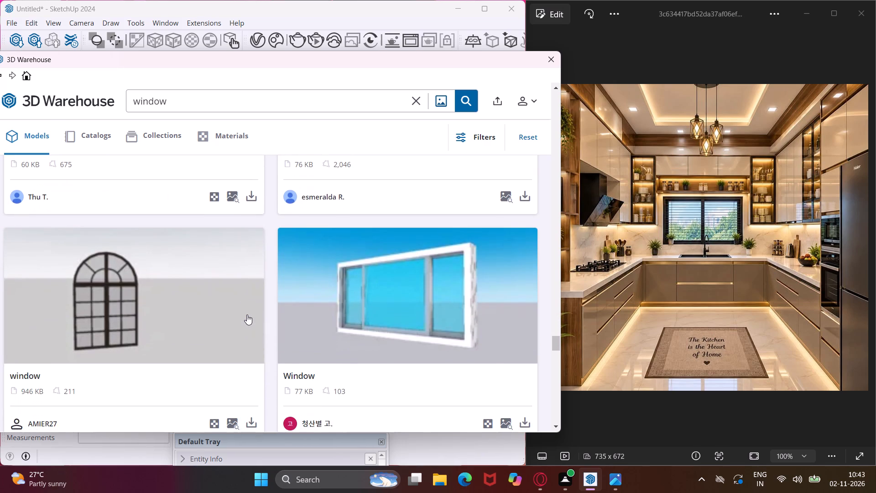
{"action": "scroll", "coordinate": [247, 315], "scroll_direction": "down", "scroll_amount": 8}
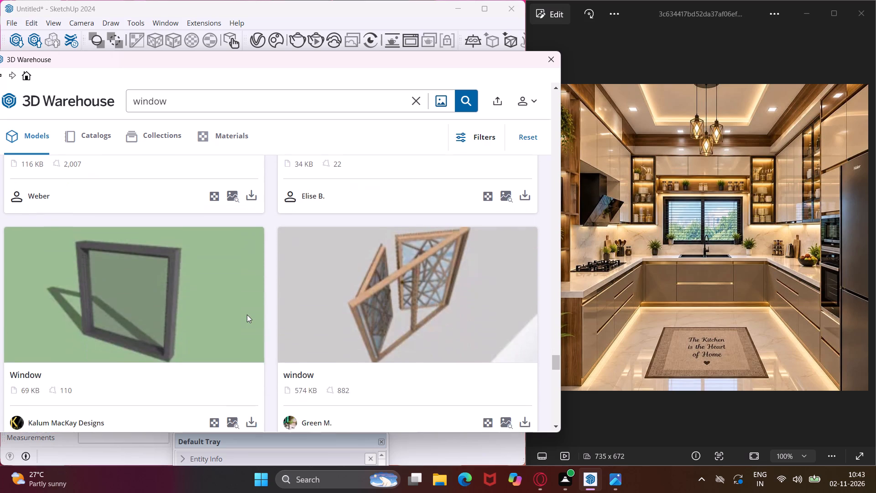
{"action": "scroll", "coordinate": [247, 315], "scroll_direction": "down", "scroll_amount": 7}
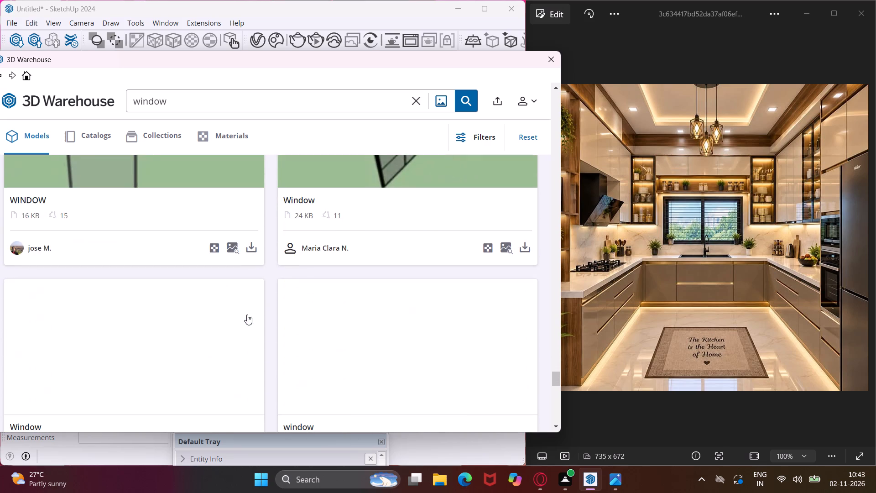
{"action": "scroll", "coordinate": [247, 315], "scroll_direction": "down", "scroll_amount": 6}
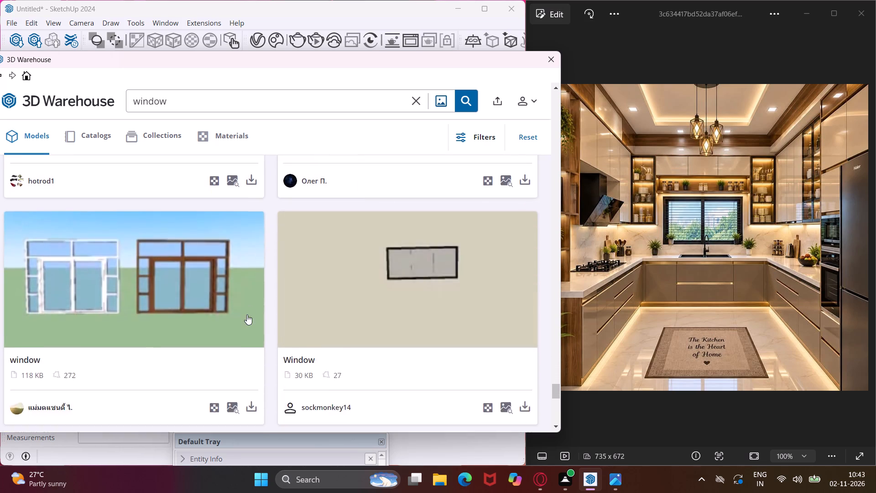
{"action": "scroll", "coordinate": [247, 315], "scroll_direction": "down", "scroll_amount": 5}
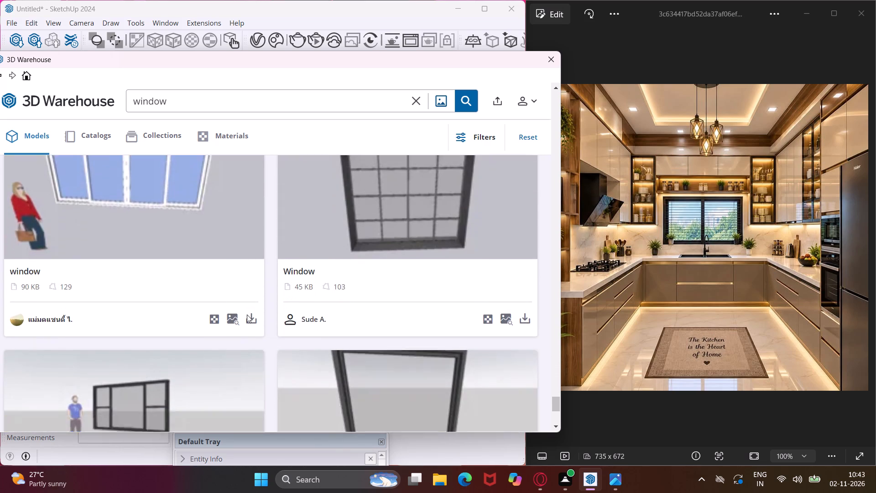
{"action": "scroll", "coordinate": [247, 315], "scroll_direction": "down", "scroll_amount": 6}
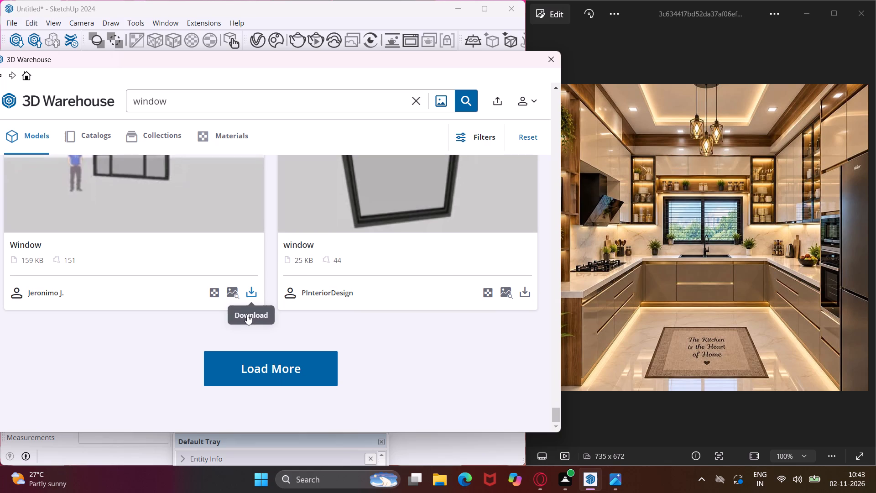
Load more window results and import the dark two-panel louvred "Windows" model (220 KB) directly into the kitchen model.
{"action": "left_click", "coordinate": [287, 370]}
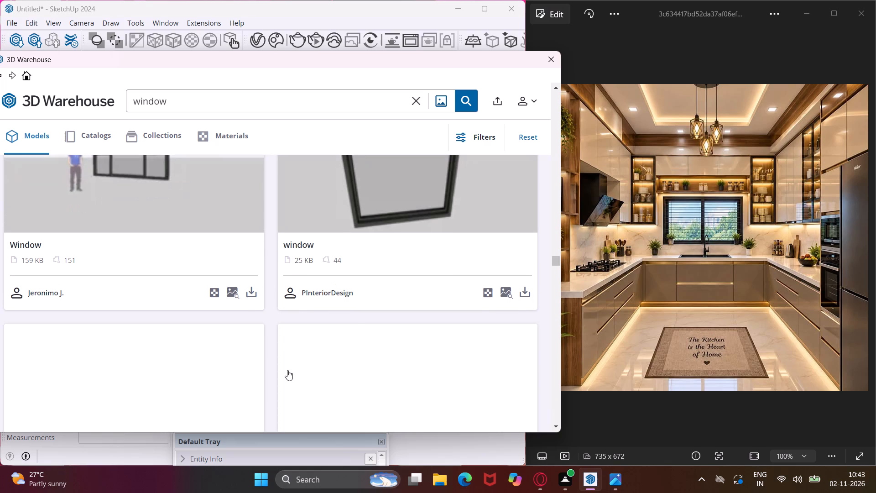
{"action": "scroll", "coordinate": [287, 352], "scroll_direction": "down", "scroll_amount": 9}
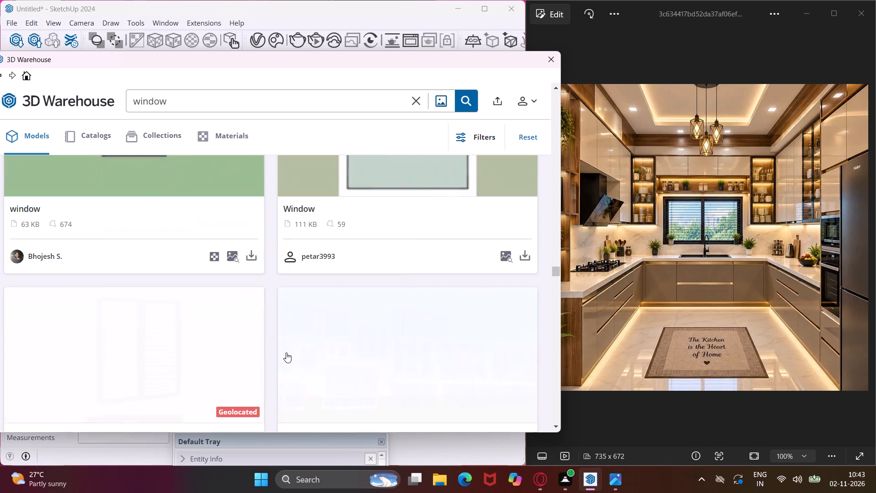
{"action": "scroll", "coordinate": [286, 352], "scroll_direction": "down", "scroll_amount": 2}
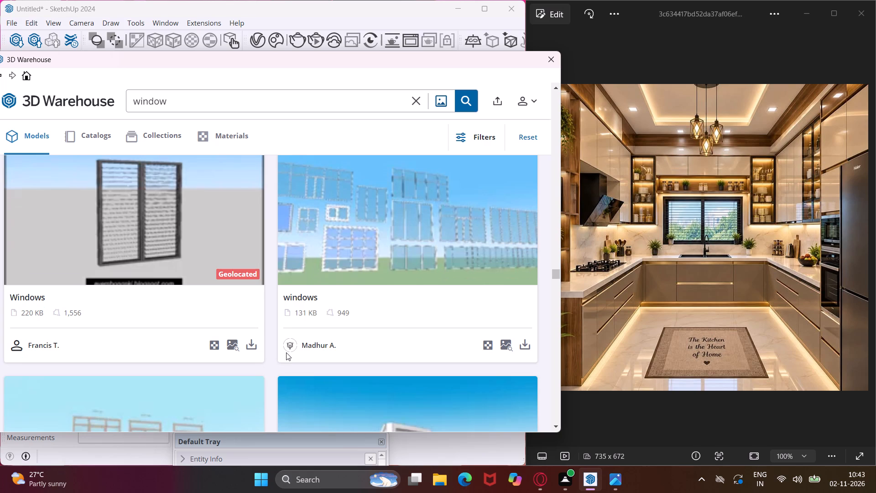
{"action": "scroll", "coordinate": [258, 352], "scroll_direction": "down", "scroll_amount": 2}
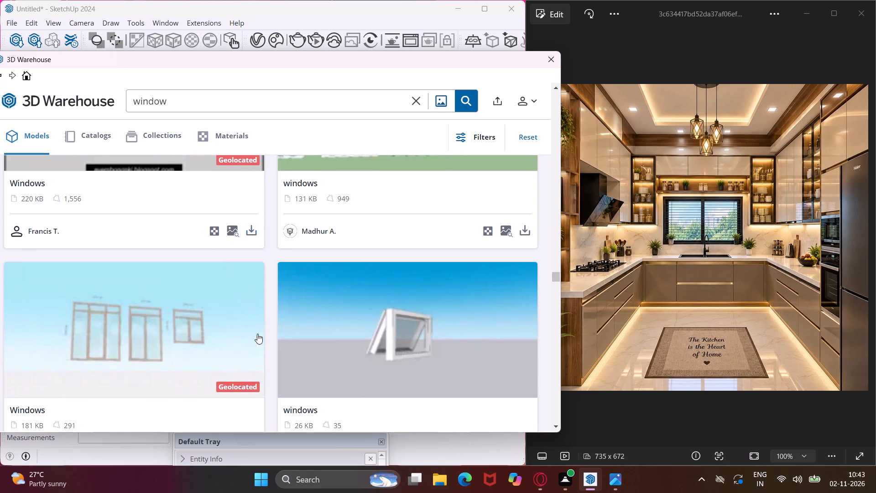
{"action": "left_click", "coordinate": [251, 233]}
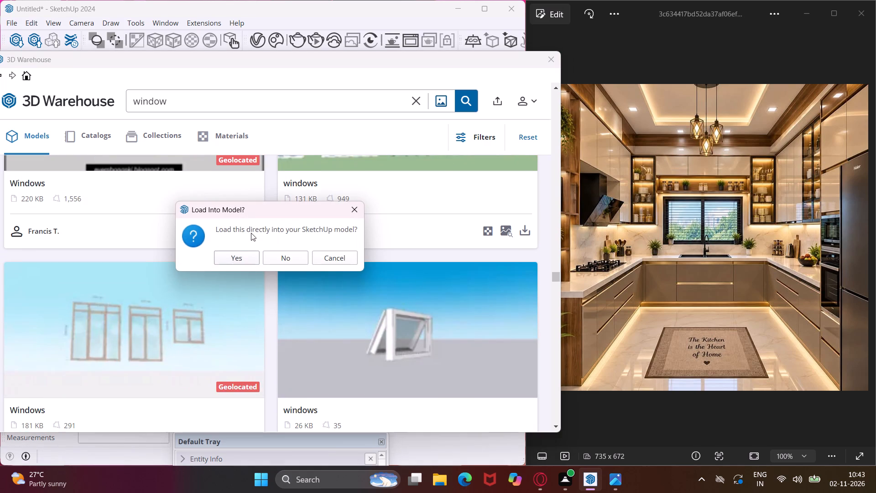
{"action": "left_click", "coordinate": [228, 257]}
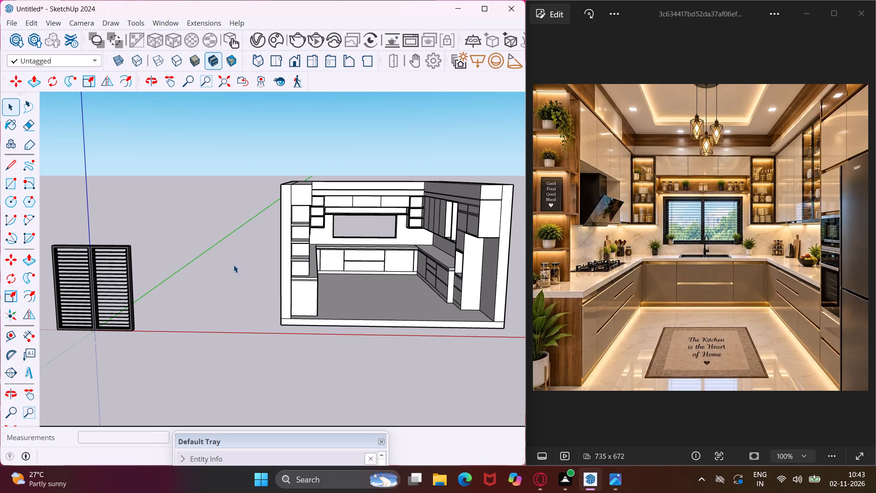
Move the imported louvred window by its bottom corner about 22' 6 3/4" from the origin onto the kitchen floor.
{"action": "scroll", "coordinate": [248, 325], "scroll_direction": "down", "scroll_amount": 4}
{"action": "left_click", "coordinate": [149, 324]}
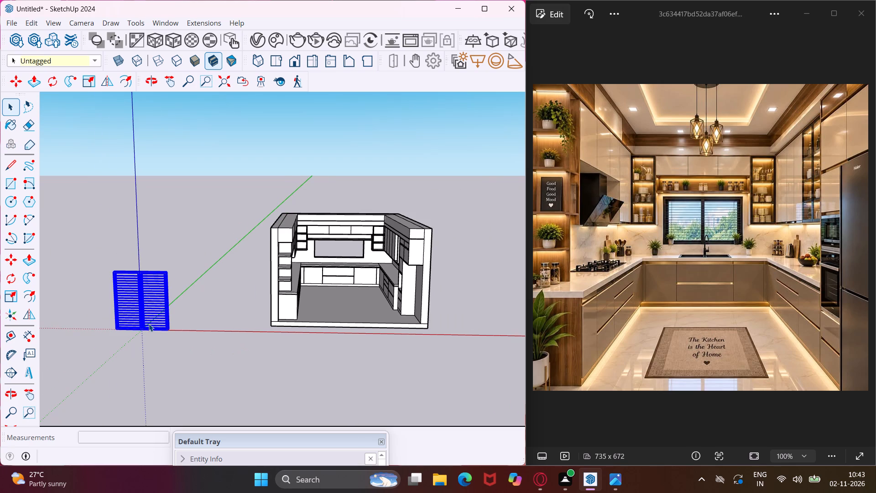
{"action": "key", "text": "m"}
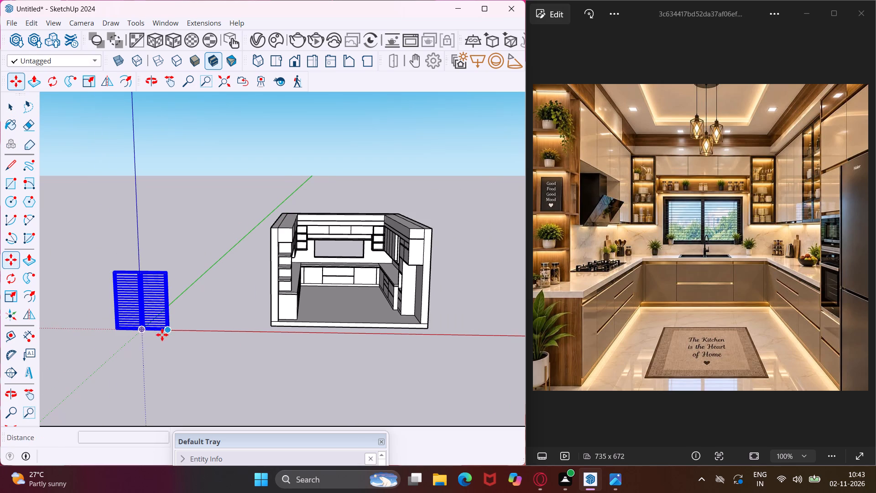
{"action": "scroll", "coordinate": [169, 330], "scroll_direction": "up", "scroll_amount": 7}
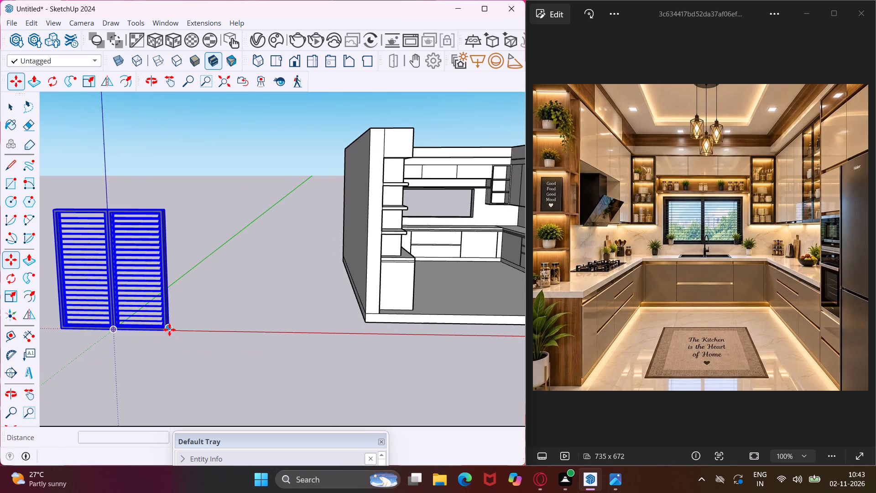
{"action": "left_click", "coordinate": [167, 330]}
{"action": "scroll", "coordinate": [167, 332], "scroll_direction": "down", "scroll_amount": 3}
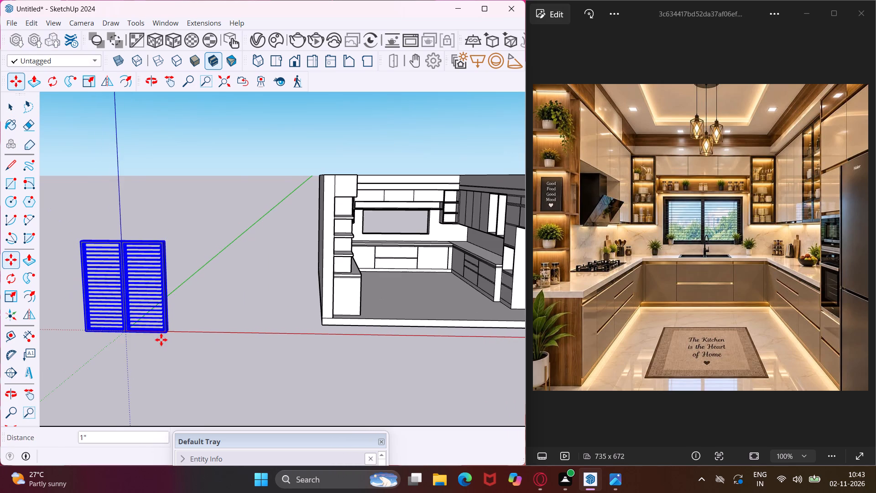
{"action": "middle_click_drag", "start_coordinate": [431, 246], "coordinate": [271, 315]}
{"action": "scroll", "coordinate": [271, 315], "scroll_direction": "down", "scroll_amount": 5}
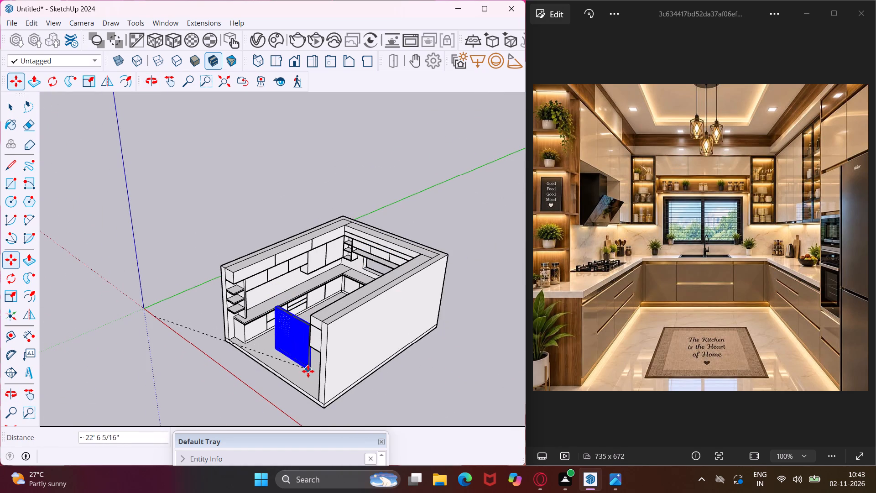
{"action": "left_click", "coordinate": [308, 372]}
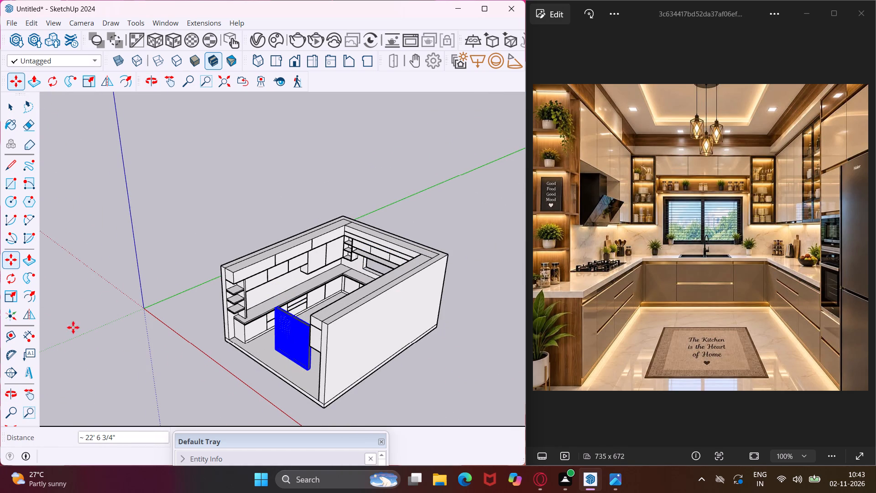
Scale the louvred window's height along the blue axis to about 0.47.
{"action": "left_click", "coordinate": [18, 299]}
{"action": "middle_click_drag", "start_coordinate": [254, 347], "coordinate": [358, 361]}
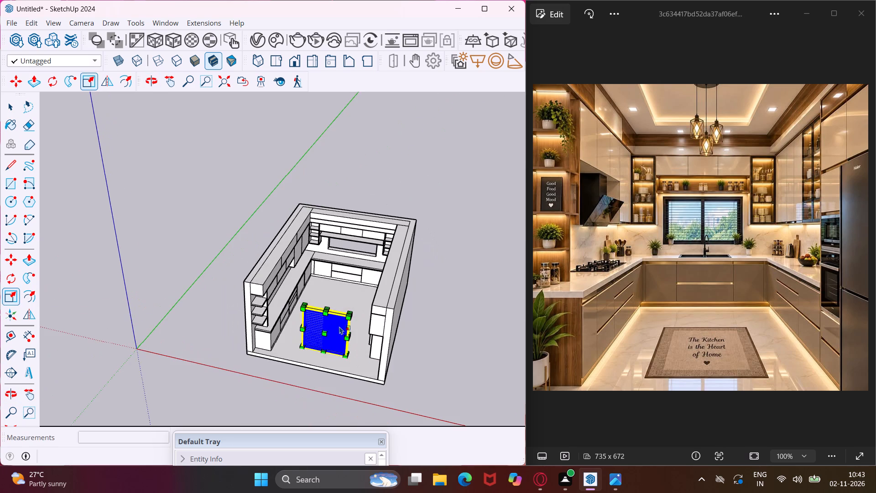
{"action": "scroll", "coordinate": [336, 320], "scroll_direction": "up", "scroll_amount": 12}
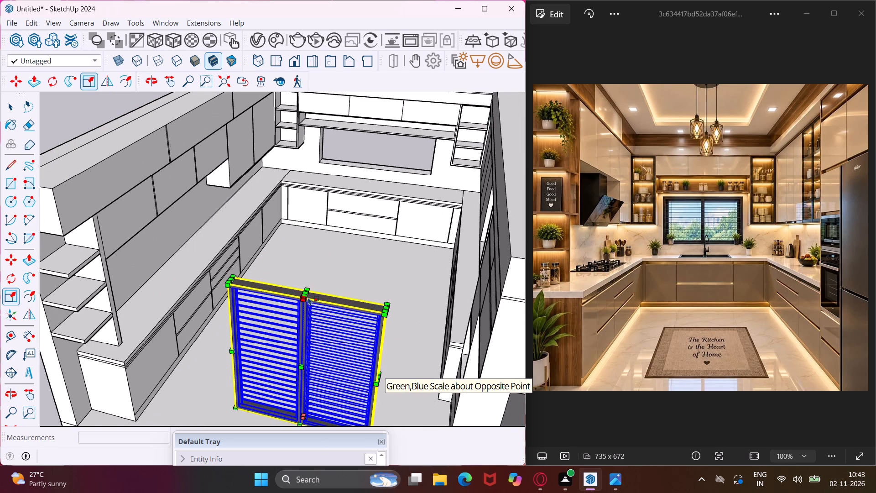
{"action": "scroll", "coordinate": [308, 297], "scroll_direction": "up", "scroll_amount": 5}
{"action": "left_click", "coordinate": [307, 294]}
{"action": "scroll", "coordinate": [305, 306], "scroll_direction": "down", "scroll_amount": 5}
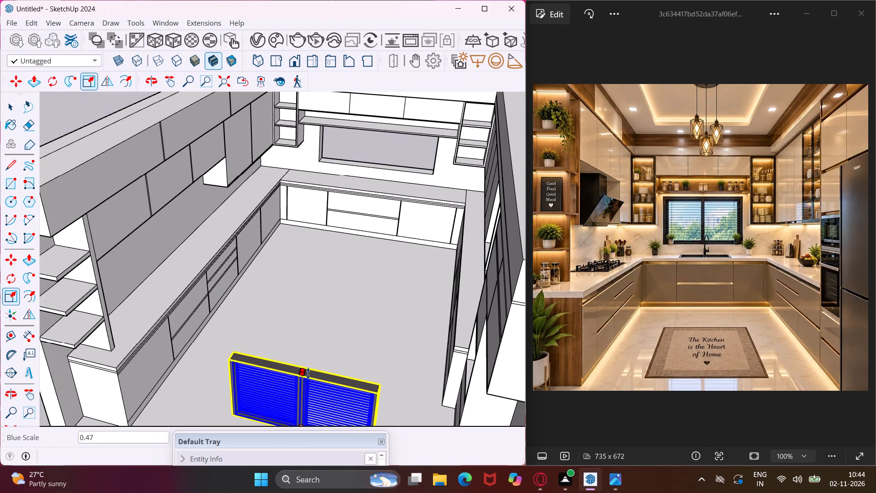
{"action": "left_click", "coordinate": [308, 373]}
Move the louvred window about 18' 9 1/8" so its bottom right corner sits in the lower right corner of the back wall opening.
{"action": "middle_click_drag", "start_coordinate": [308, 373], "coordinate": [313, 306]}
{"action": "scroll", "coordinate": [313, 306], "scroll_direction": "up", "scroll_amount": 1}
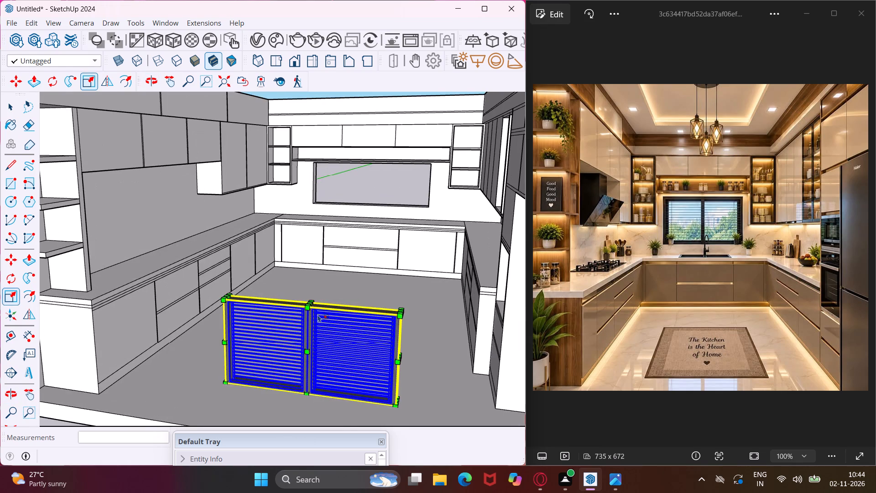
{"action": "key", "text": "m"}
{"action": "scroll", "coordinate": [396, 415], "scroll_direction": "up", "scroll_amount": 4}
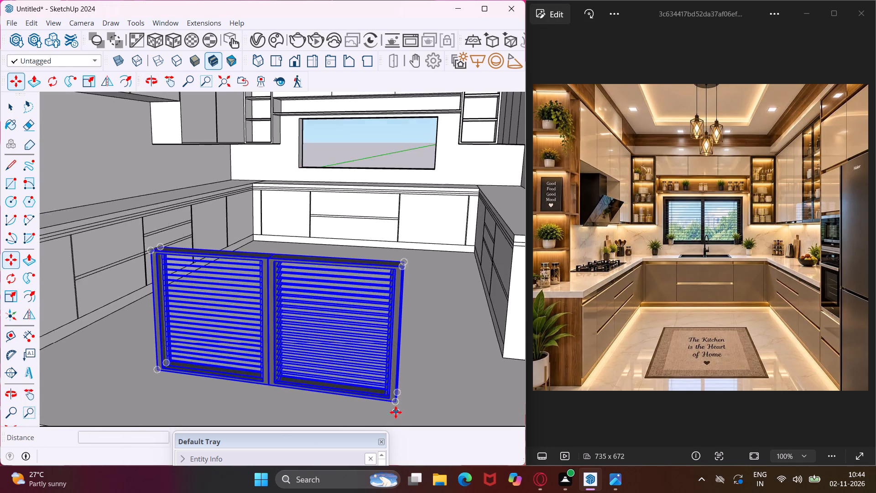
{"action": "scroll", "coordinate": [396, 412], "scroll_direction": "up", "scroll_amount": 2}
{"action": "left_click", "coordinate": [396, 403]}
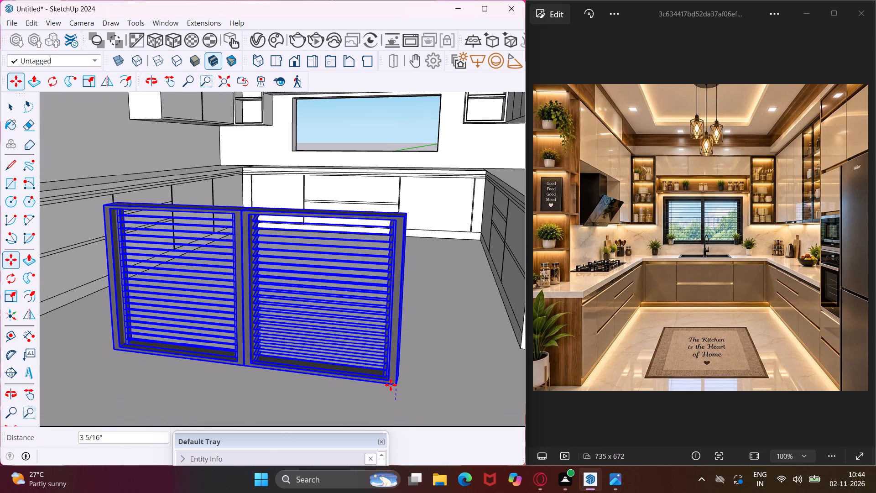
{"action": "scroll", "coordinate": [391, 385], "scroll_direction": "down", "scroll_amount": 8}
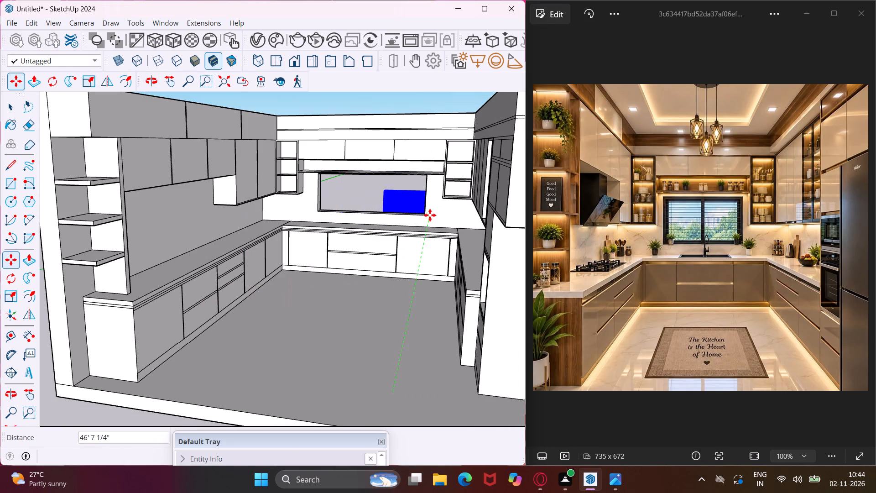
{"action": "scroll", "coordinate": [425, 213], "scroll_direction": "up", "scroll_amount": 11}
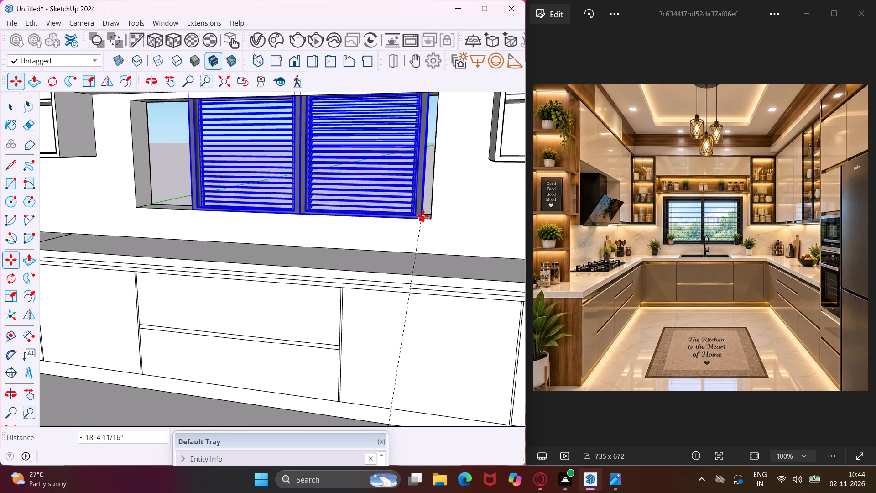
{"action": "middle_click_drag", "start_coordinate": [428, 216], "coordinate": [499, 295]}
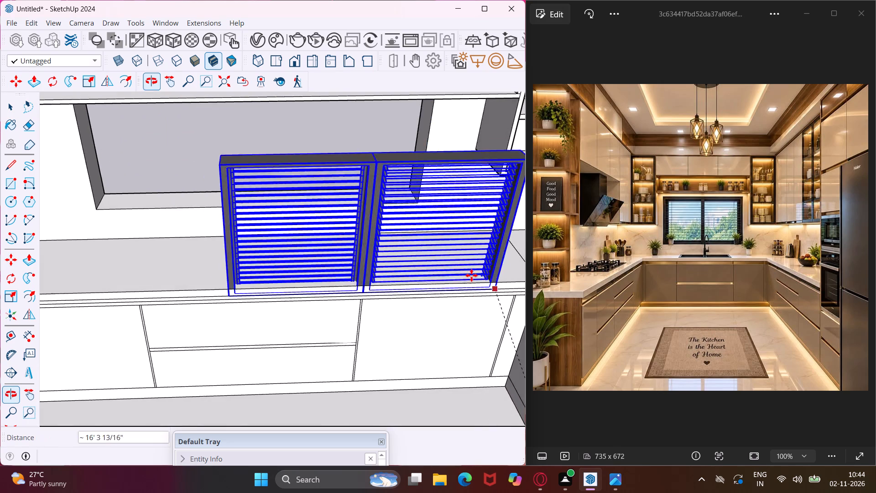
{"action": "scroll", "coordinate": [401, 206], "scroll_direction": "up", "scroll_amount": 6}
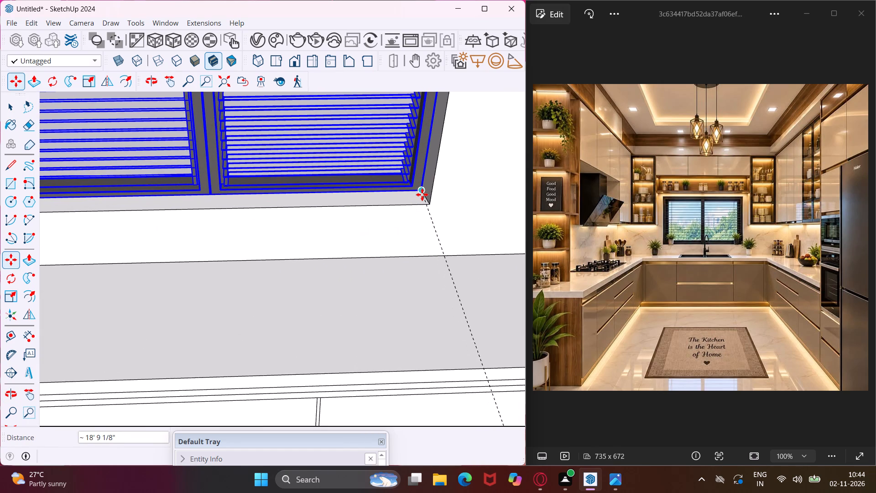
{"action": "left_click", "coordinate": [422, 194]}
Scale the louvred window uniformly to about 0.93 from its bottom right corner.
{"action": "scroll", "coordinate": [422, 200], "scroll_direction": "down", "scroll_amount": 4}
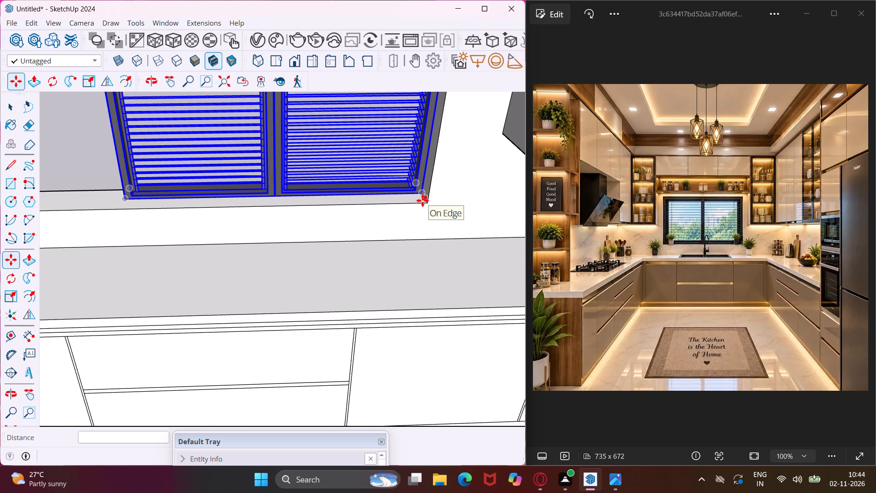
{"action": "scroll", "coordinate": [422, 200], "scroll_direction": "down", "scroll_amount": 5}
{"action": "middle_click_drag", "start_coordinate": [421, 201], "coordinate": [413, 112]}
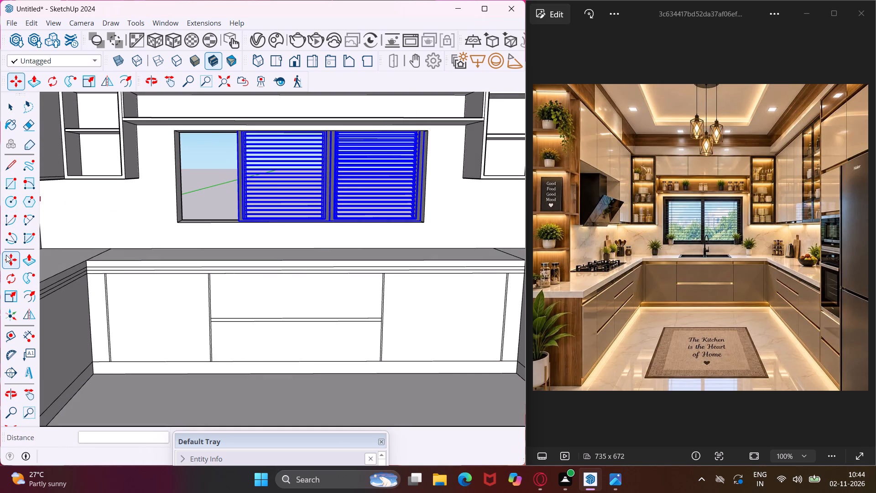
{"action": "left_click", "coordinate": [15, 296]}
{"action": "middle_click_drag", "start_coordinate": [255, 171], "coordinate": [267, 184]}
{"action": "scroll", "coordinate": [226, 164], "scroll_direction": "up", "scroll_amount": 6}
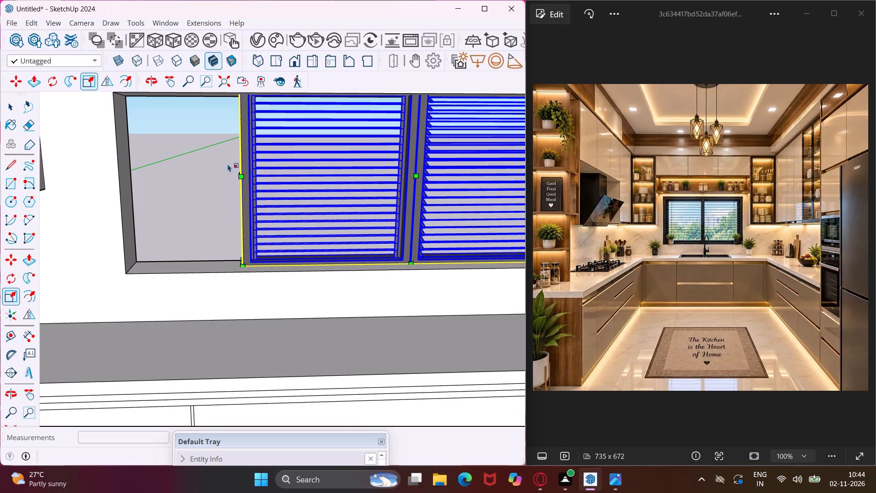
{"action": "middle_click_drag", "start_coordinate": [228, 164], "coordinate": [306, 177]}
{"action": "scroll", "coordinate": [304, 178], "scroll_direction": "down", "scroll_amount": 3}
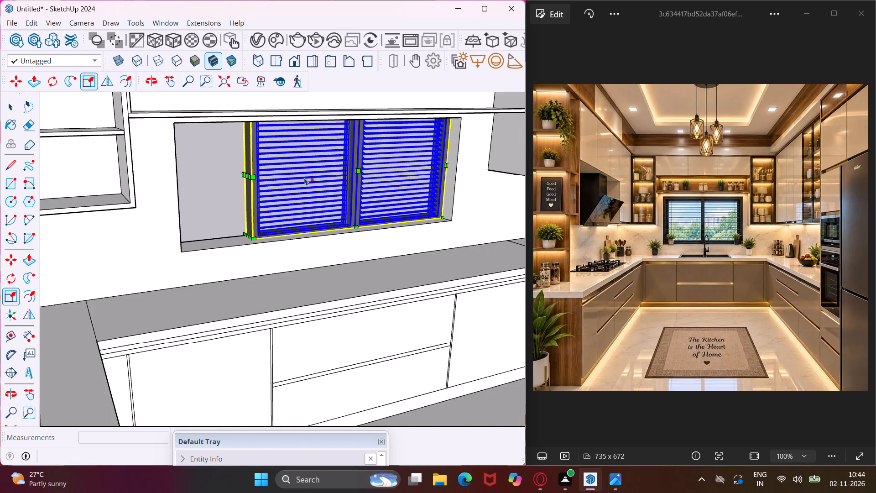
{"action": "scroll", "coordinate": [304, 178], "scroll_direction": "down", "scroll_amount": 2}
{"action": "middle_click_drag", "start_coordinate": [301, 178], "coordinate": [160, 176]}
{"action": "scroll", "coordinate": [160, 176], "scroll_direction": "down", "scroll_amount": 2}
{"action": "scroll", "coordinate": [160, 176], "scroll_direction": "up", "scroll_amount": 1}
{"action": "scroll", "coordinate": [160, 176], "scroll_direction": "down", "scroll_amount": 2}
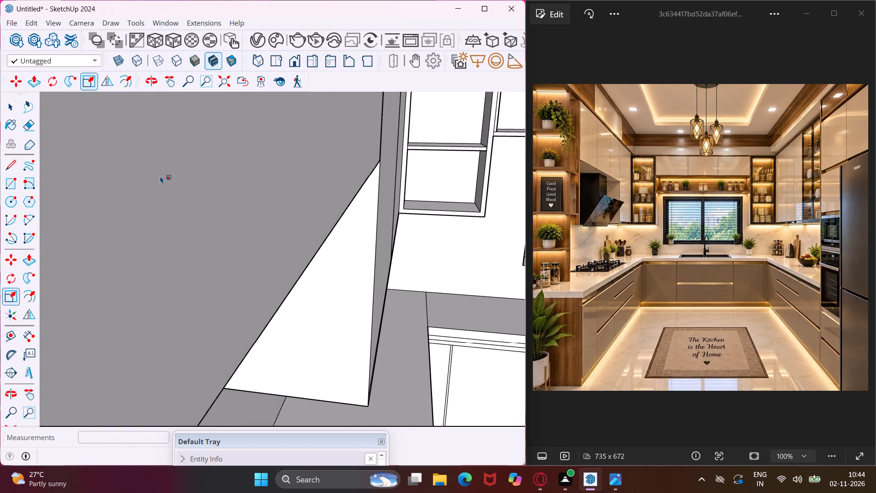
{"action": "scroll", "coordinate": [155, 172], "scroll_direction": "down", "scroll_amount": 19}
{"action": "scroll", "coordinate": [99, 230], "scroll_direction": "down", "scroll_amount": 8}
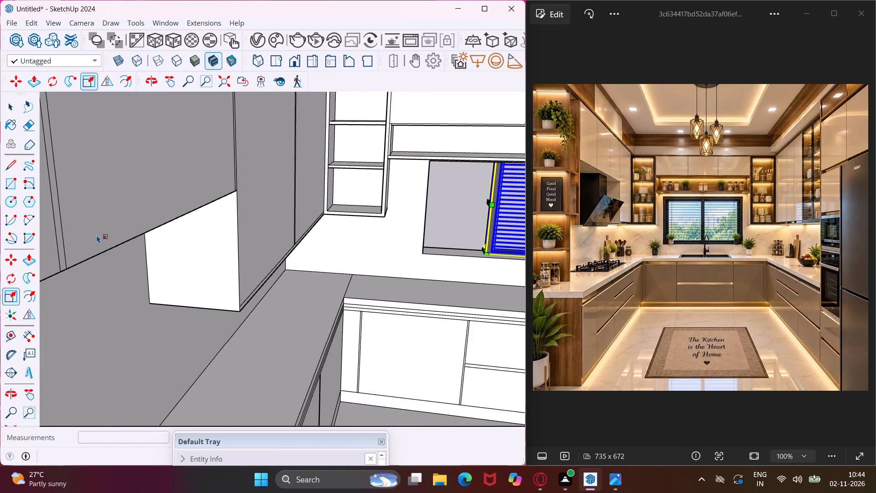
{"action": "scroll", "coordinate": [92, 241], "scroll_direction": "down", "scroll_amount": 13}
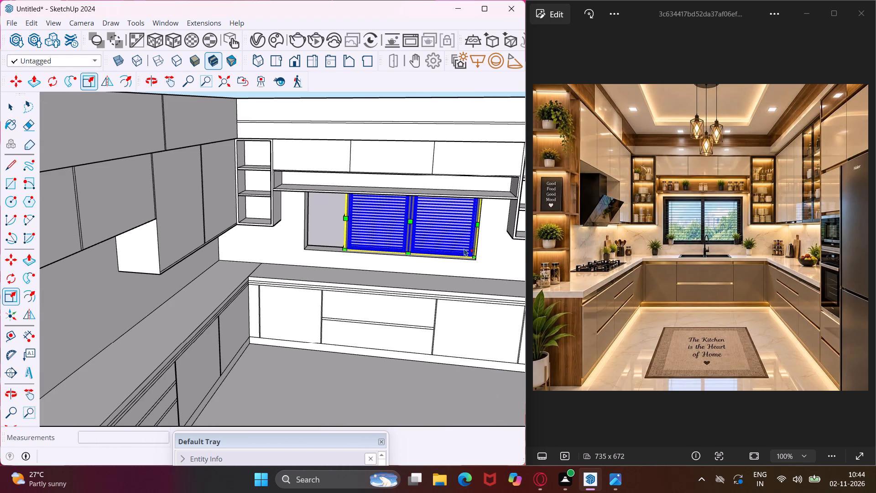
{"action": "left_click", "coordinate": [414, 187]}
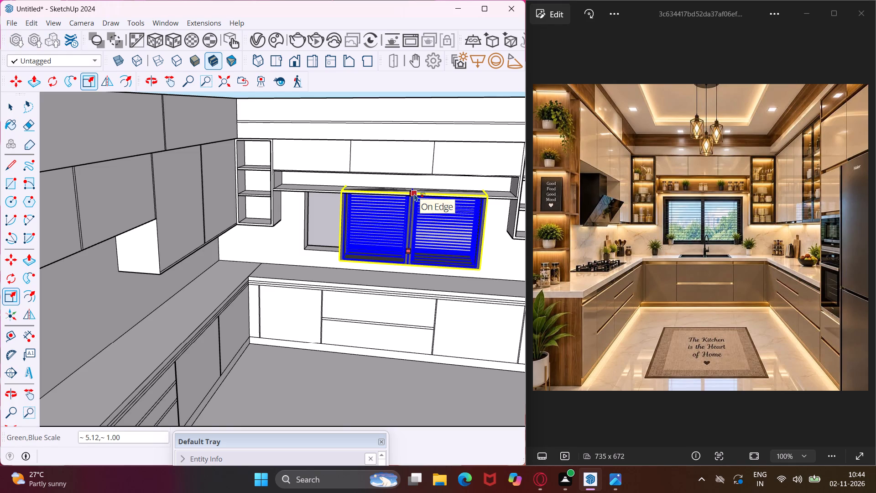
{"action": "key", "text": "Escape"}
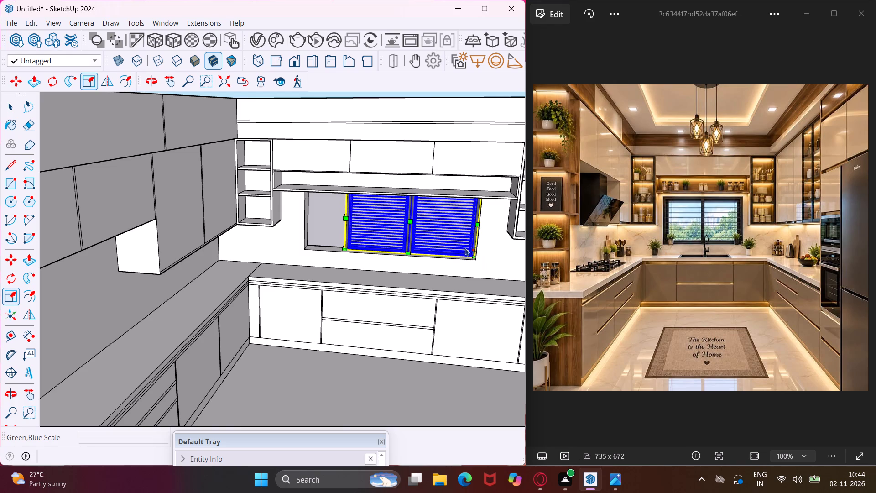
{"action": "scroll", "coordinate": [477, 255], "scroll_direction": "up", "scroll_amount": 2}
{"action": "left_click", "coordinate": [476, 254]}
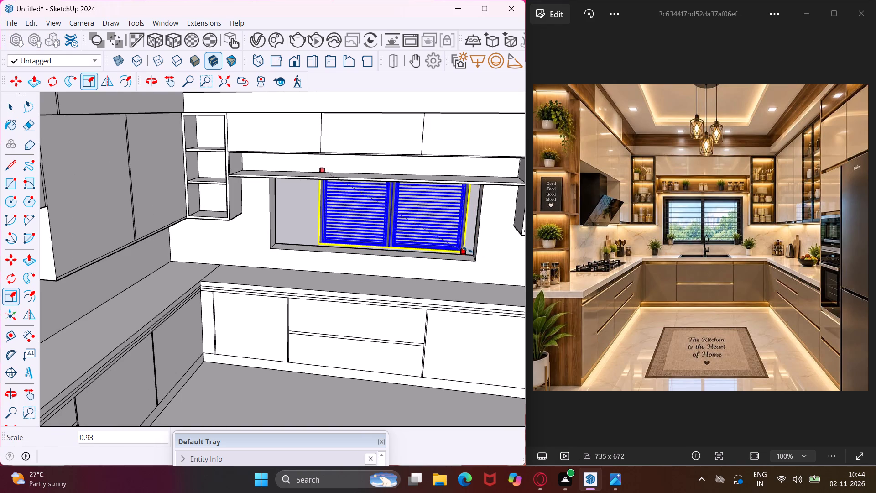
{"action": "left_click", "coordinate": [466, 249]}
Move the louvred window in two short moves, about 9 5/16" and 5 1/4", into the front lower right corner of the wall opening.
{"action": "key", "text": "m"}
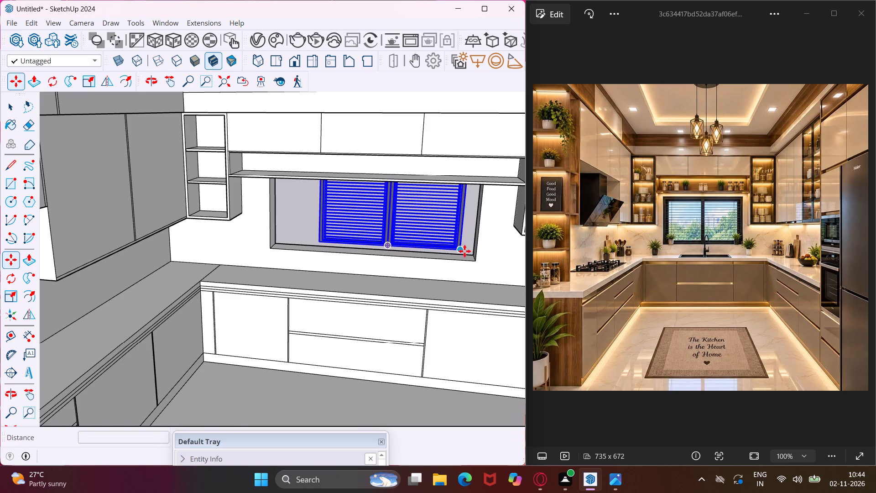
{"action": "scroll", "coordinate": [464, 251], "scroll_direction": "up", "scroll_amount": 8}
{"action": "left_click", "coordinate": [457, 249]}
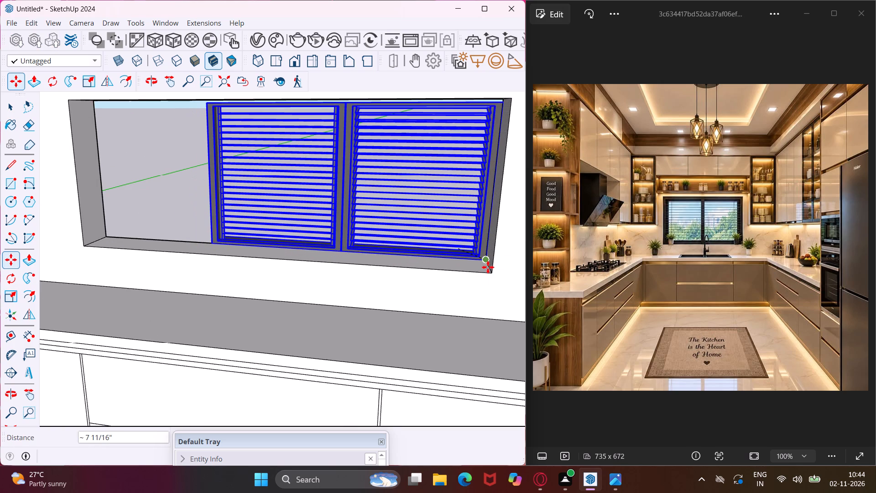
{"action": "scroll", "coordinate": [488, 269], "scroll_direction": "up", "scroll_amount": 7}
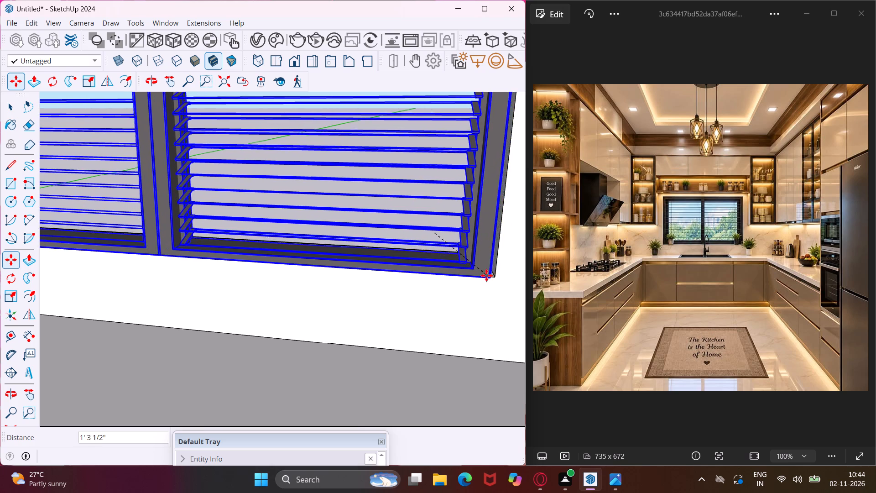
{"action": "middle_click_drag", "start_coordinate": [486, 275], "coordinate": [396, 275]}
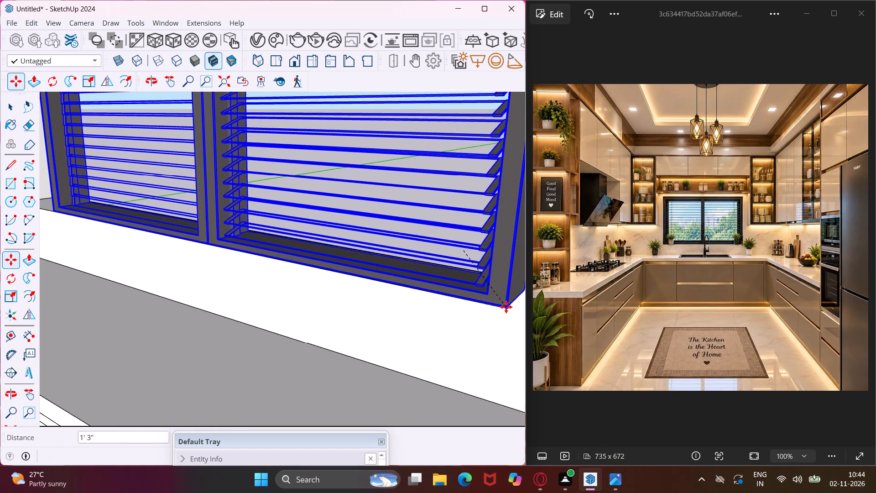
{"action": "scroll", "coordinate": [492, 296], "scroll_direction": "up", "scroll_amount": 2}
{"action": "left_click", "coordinate": [480, 278]}
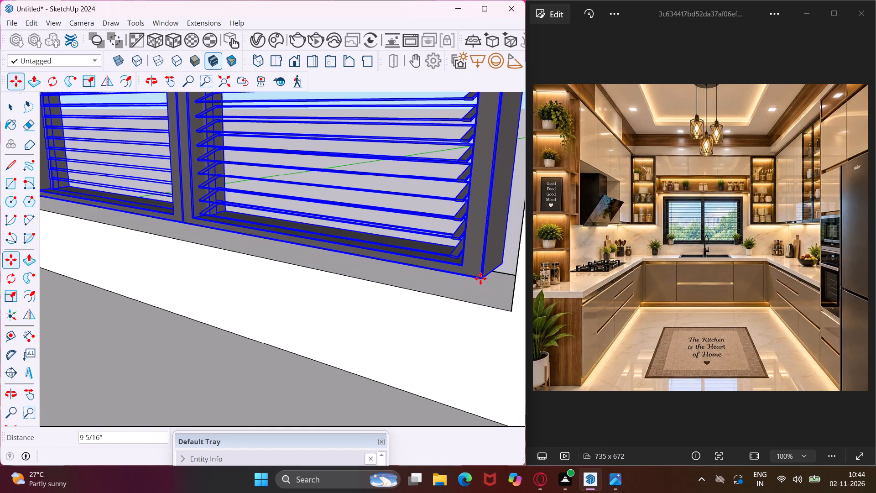
{"action": "left_click", "coordinate": [483, 277]}
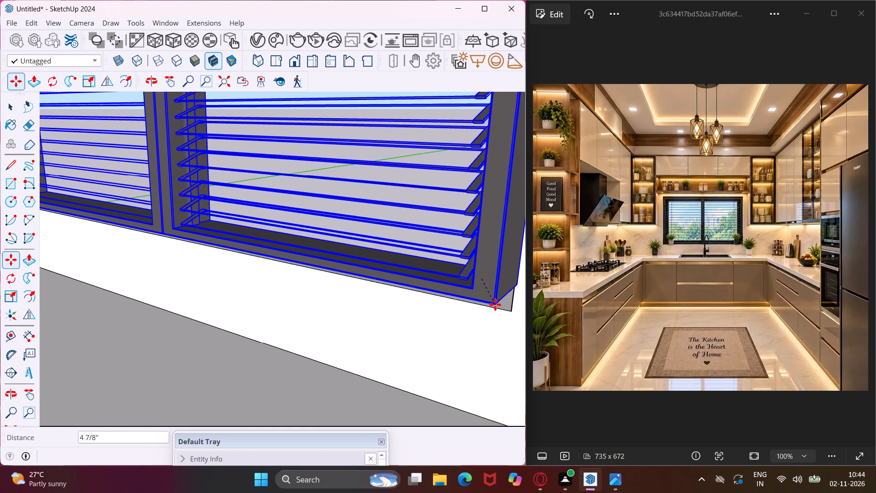
{"action": "middle_click_drag", "start_coordinate": [495, 304], "coordinate": [375, 291]}
{"action": "scroll", "coordinate": [375, 291], "scroll_direction": "down", "scroll_amount": 3}
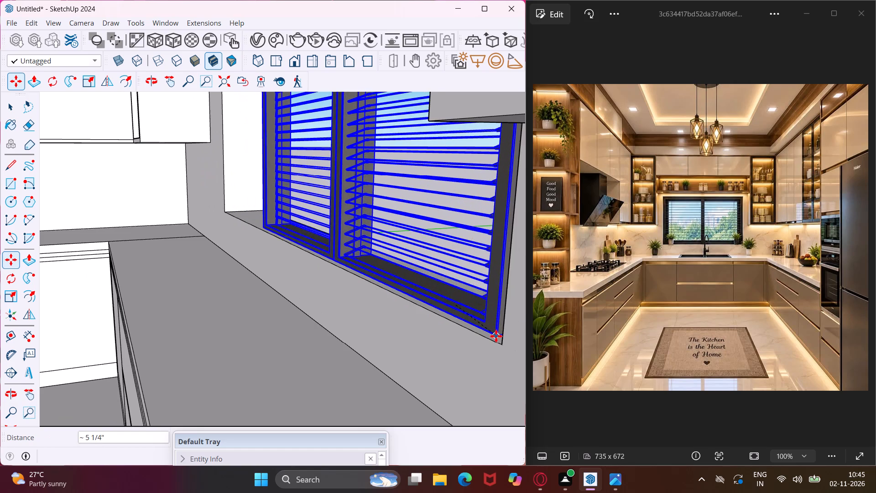
{"action": "left_click", "coordinate": [500, 344]}
Scale the louvred window's width along the red axis to about 1.44 so it spans the back wall opening, and deselect it.
{"action": "middle_click_drag", "start_coordinate": [476, 323], "coordinate": [662, 369]}
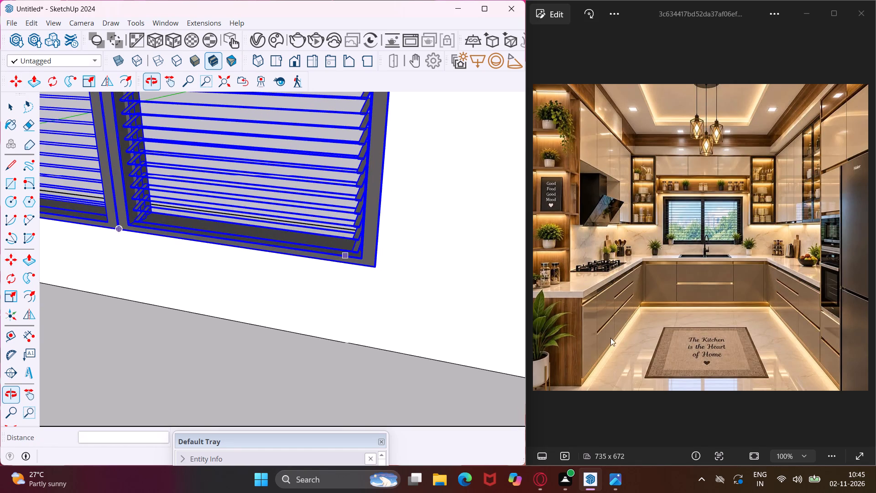
{"action": "scroll", "coordinate": [546, 312], "scroll_direction": "down", "scroll_amount": 6}
{"action": "scroll", "coordinate": [456, 286], "scroll_direction": "down", "scroll_amount": 13}
{"action": "scroll", "coordinate": [431, 269], "scroll_direction": "up", "scroll_amount": 1}
{"action": "scroll", "coordinate": [430, 269], "scroll_direction": "down", "scroll_amount": 6}
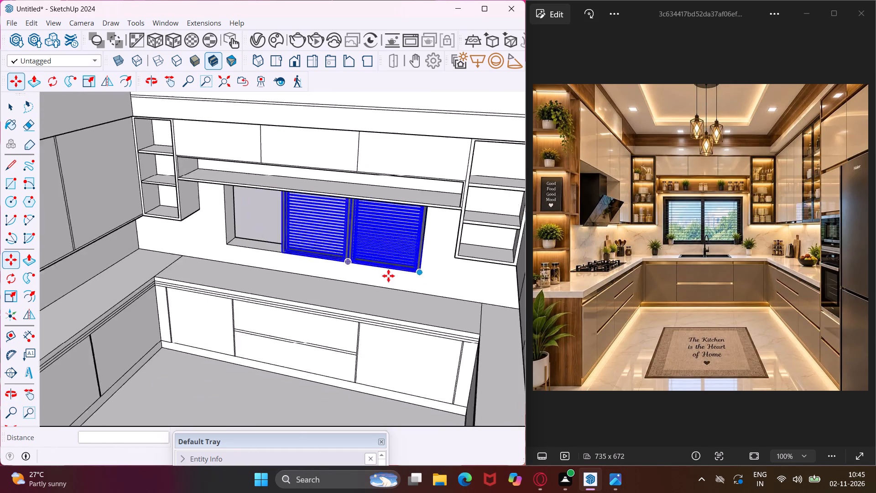
{"action": "middle_click_drag", "start_coordinate": [361, 263], "coordinate": [442, 178]}
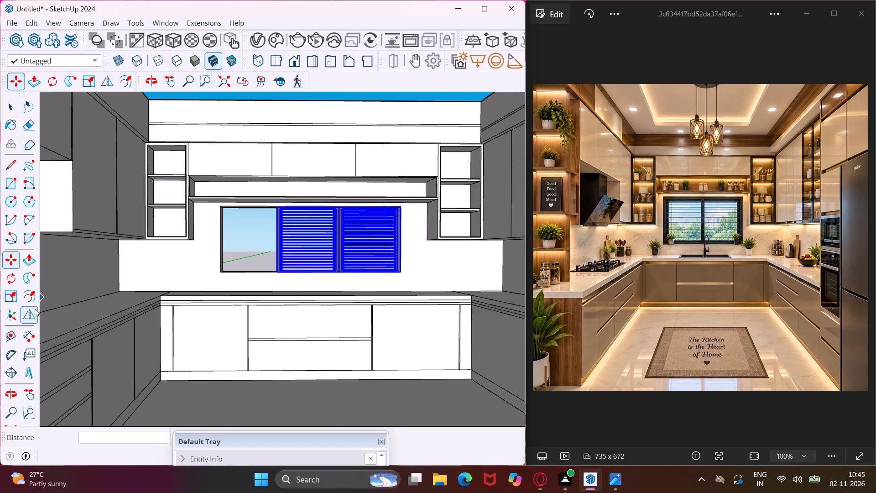
{"action": "left_click", "coordinate": [18, 302]}
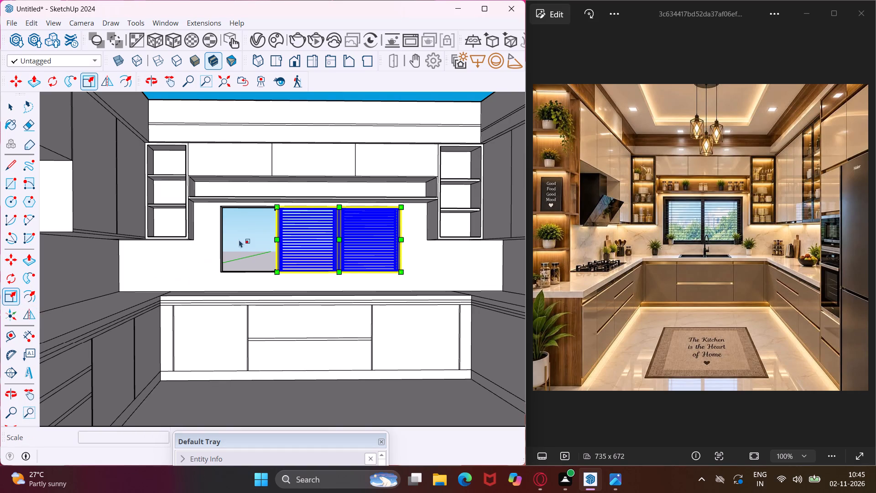
{"action": "scroll", "coordinate": [271, 219], "scroll_direction": "up", "scroll_amount": 10}
{"action": "middle_click_drag", "start_coordinate": [288, 227], "coordinate": [349, 231]}
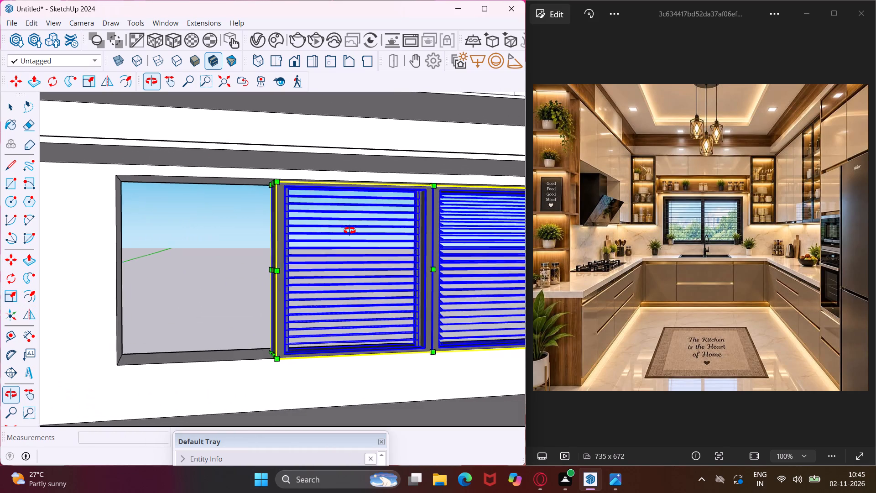
{"action": "middle_click_drag", "start_coordinate": [349, 231], "coordinate": [379, 232]}
{"action": "scroll", "coordinate": [265, 269], "scroll_direction": "up", "scroll_amount": 3}
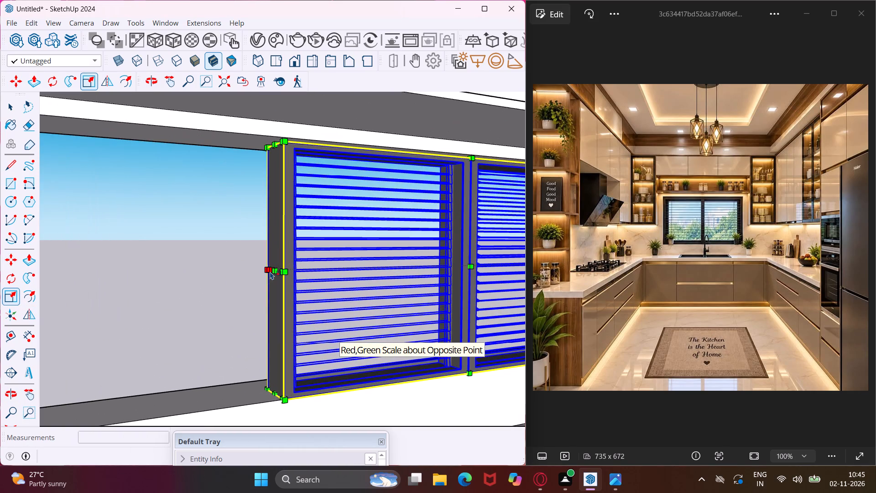
{"action": "left_click", "coordinate": [275, 275]}
{"action": "scroll", "coordinate": [236, 285], "scroll_direction": "down", "scroll_amount": 4}
{"action": "middle_click_drag", "start_coordinate": [236, 285], "coordinate": [164, 282]}
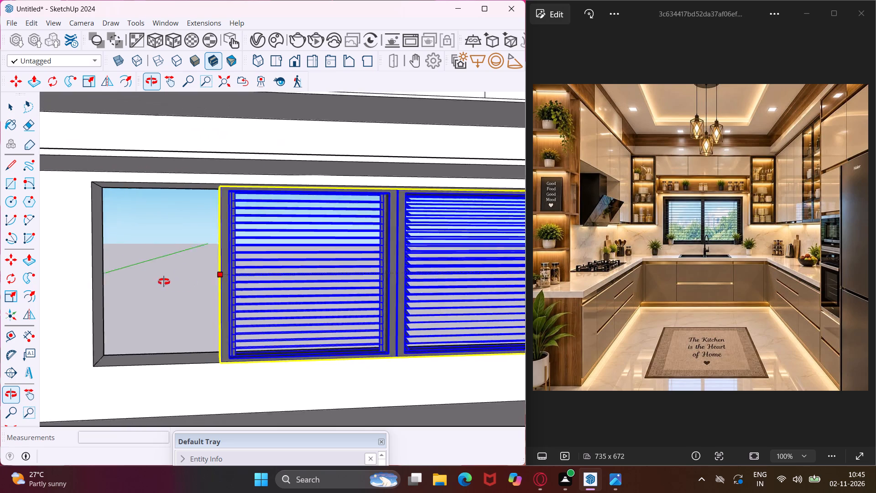
{"action": "middle_click_drag", "start_coordinate": [164, 282], "coordinate": [138, 282]}
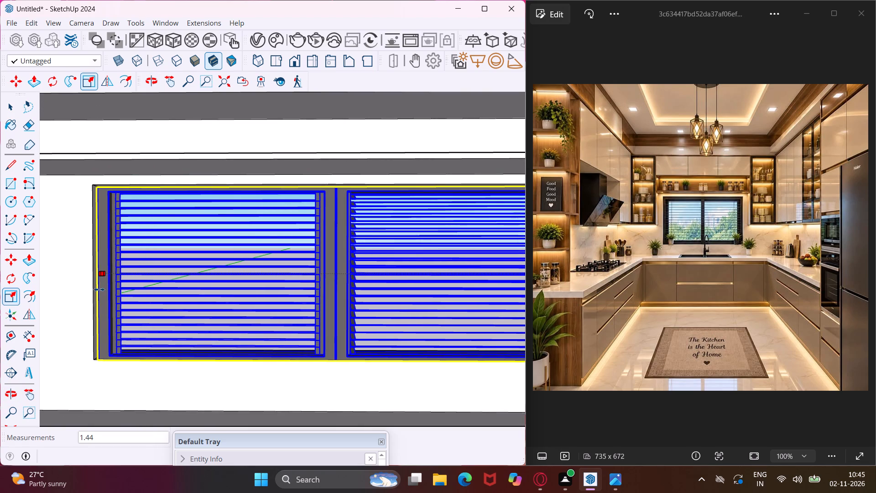
{"action": "left_click", "coordinate": [99, 289]}
{"action": "scroll", "coordinate": [139, 291], "scroll_direction": "down", "scroll_amount": 7}
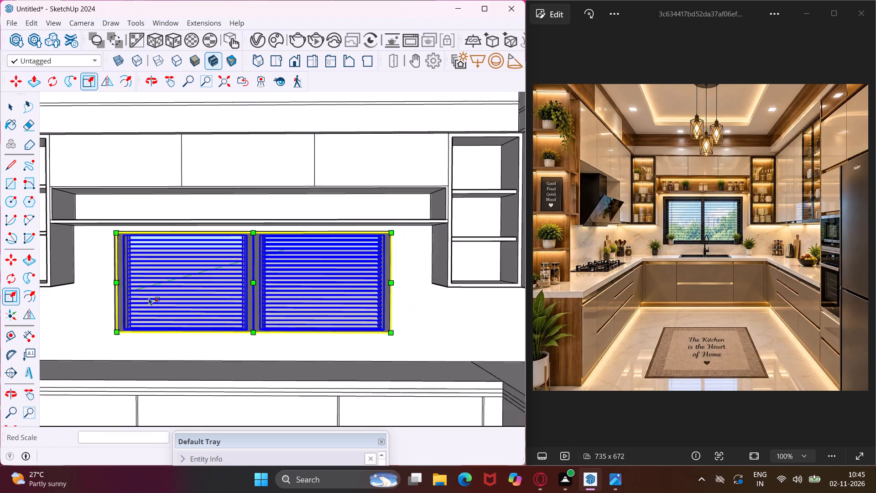
{"action": "scroll", "coordinate": [149, 298], "scroll_direction": "down", "scroll_amount": 2}
{"action": "key", "text": "Escape"}
{"action": "scroll", "coordinate": [211, 280], "scroll_direction": "down", "scroll_amount": 5}
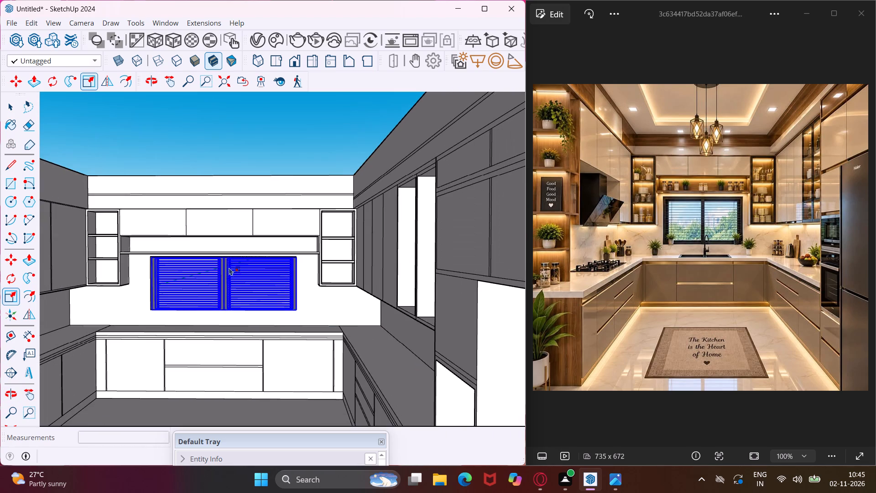
{"action": "scroll", "coordinate": [228, 260], "scroll_direction": "down", "scroll_amount": 4}
{"action": "middle_click_drag", "start_coordinate": [228, 260], "coordinate": [288, 267]}
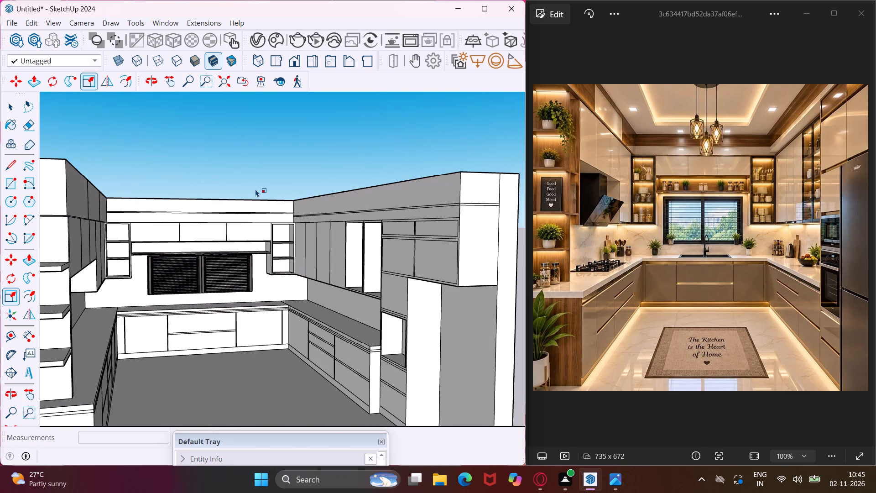
{"action": "key", "text": "Escape"}
{"action": "key", "text": "space"}
Draw a shelf-edge rectangle about 1 9/16" by 4' 4 11/16" across the back of the two open wall cabinet compartments.
{"action": "scroll", "coordinate": [219, 266], "scroll_direction": "up", "scroll_amount": 3}
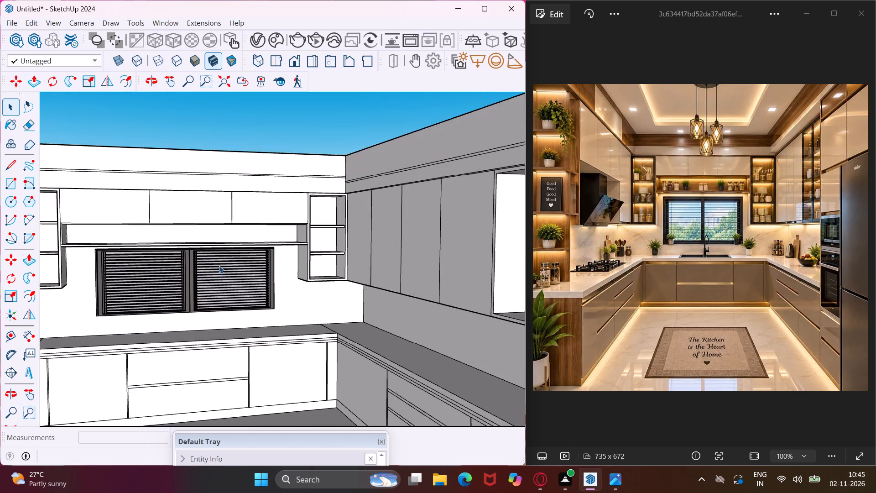
{"action": "scroll", "coordinate": [219, 266], "scroll_direction": "up", "scroll_amount": 6}
{"action": "scroll", "coordinate": [165, 265], "scroll_direction": "down", "scroll_amount": 9}
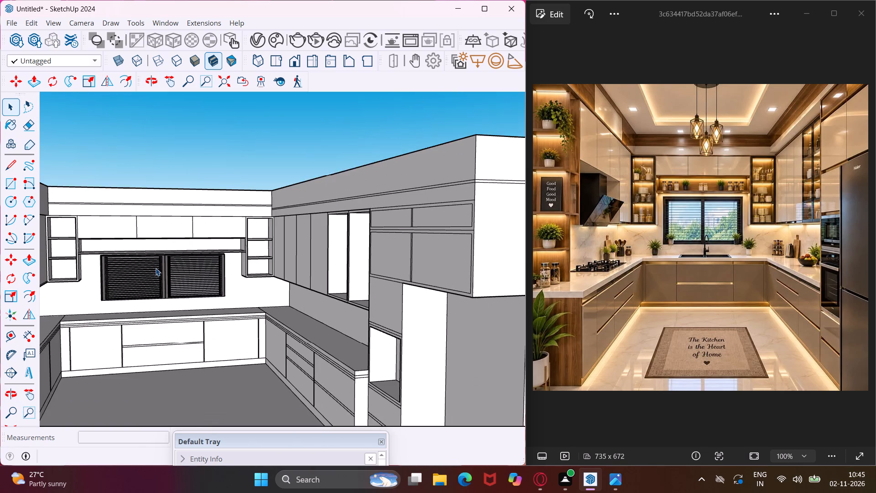
{"action": "scroll", "coordinate": [156, 268], "scroll_direction": "down", "scroll_amount": 4}
{"action": "scroll", "coordinate": [292, 252], "scroll_direction": "up", "scroll_amount": 4}
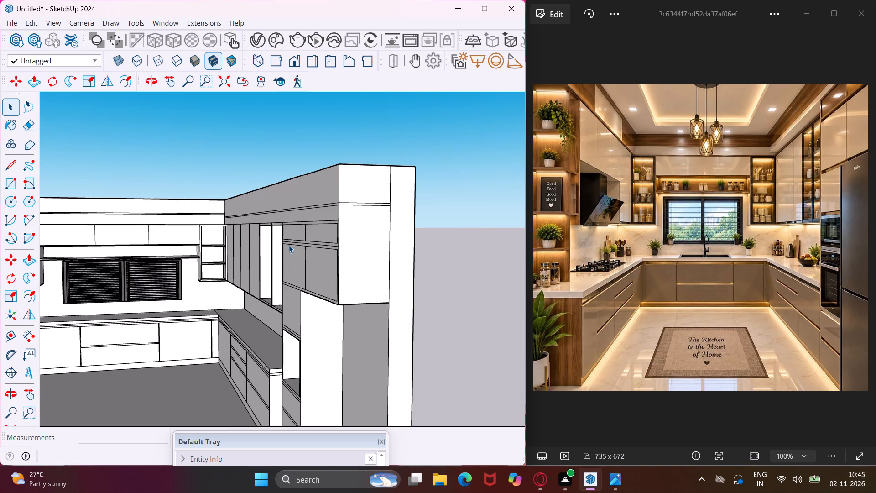
{"action": "scroll", "coordinate": [289, 245], "scroll_direction": "up", "scroll_amount": 4}
{"action": "middle_click_drag", "start_coordinate": [272, 270], "coordinate": [334, 280]}
{"action": "scroll", "coordinate": [349, 275], "scroll_direction": "up", "scroll_amount": 4}
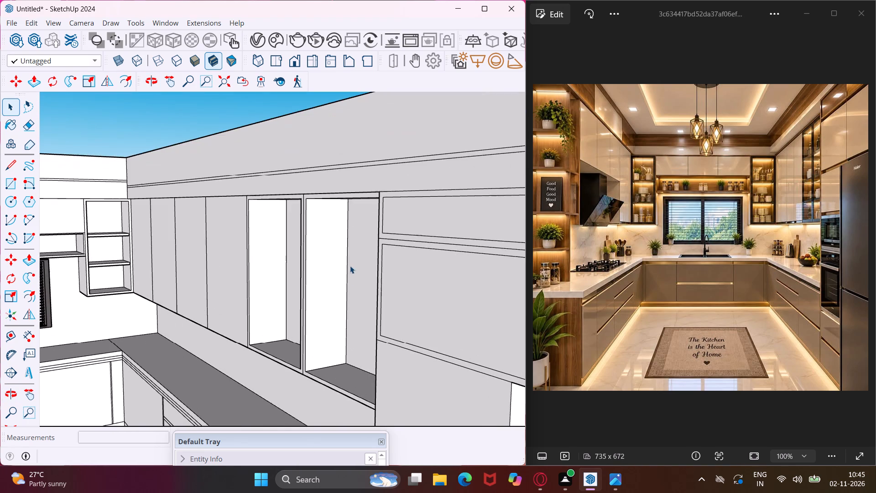
{"action": "middle_click_drag", "start_coordinate": [351, 261], "coordinate": [413, 257]}
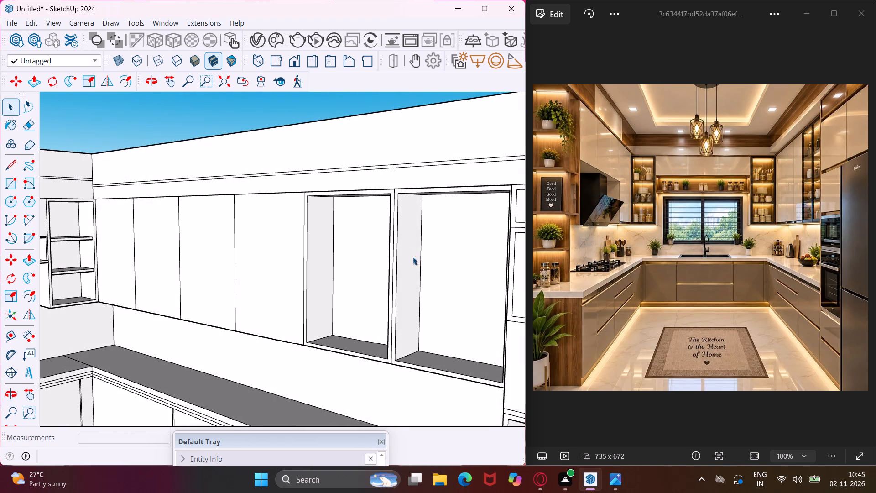
{"action": "left_click", "coordinate": [167, 81]}
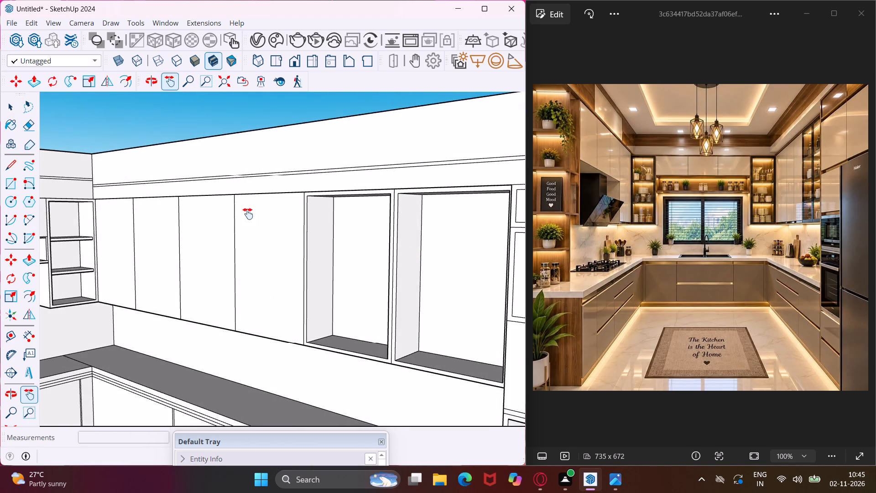
{"action": "left_click_drag", "start_coordinate": [296, 241], "coordinate": [151, 266]}
{"action": "middle_click_drag", "start_coordinate": [224, 282], "coordinate": [289, 286]}
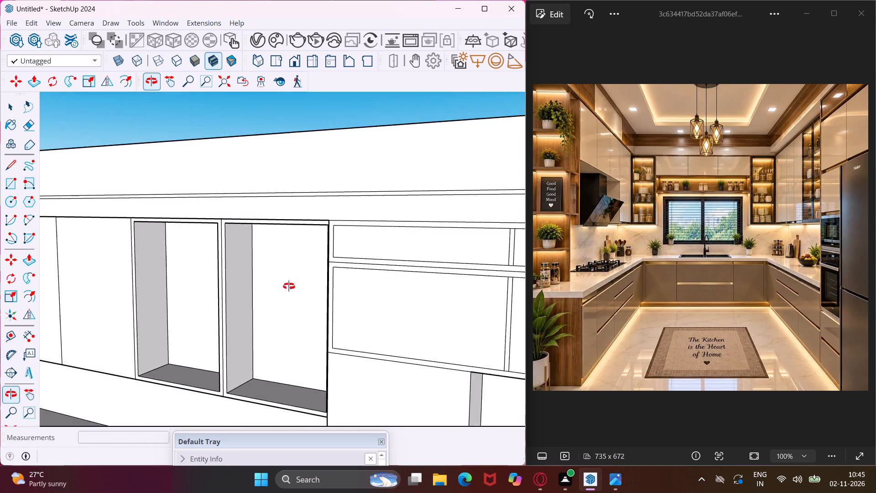
{"action": "middle_click_drag", "start_coordinate": [289, 286], "coordinate": [391, 263]}
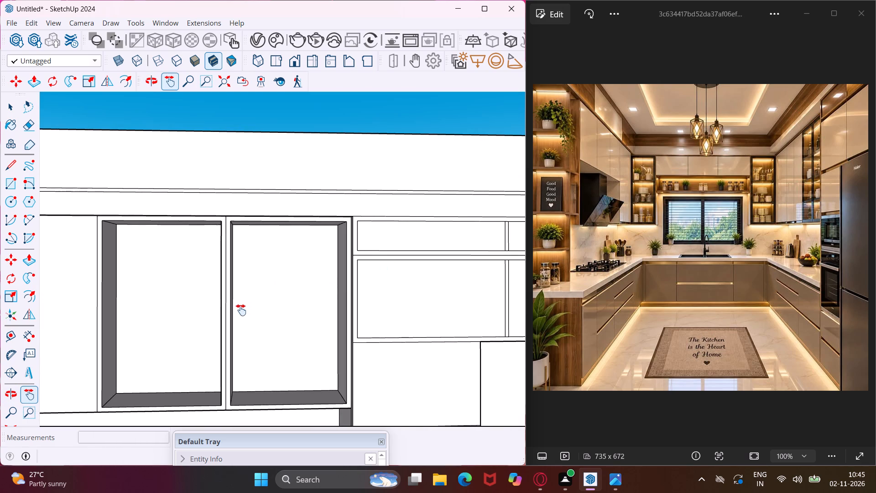
{"action": "key", "text": "Escape"}
{"action": "key", "text": "space"}
{"action": "left_click", "coordinate": [9, 191]}
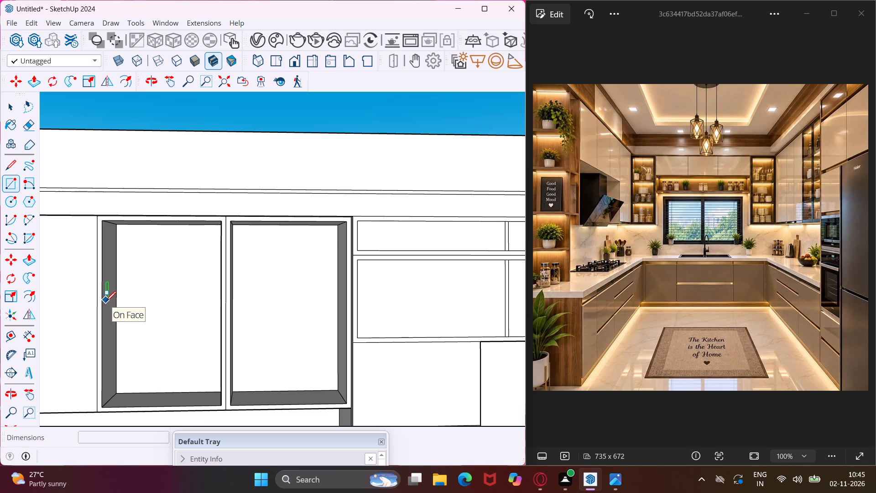
{"action": "left_click", "coordinate": [116, 279]}
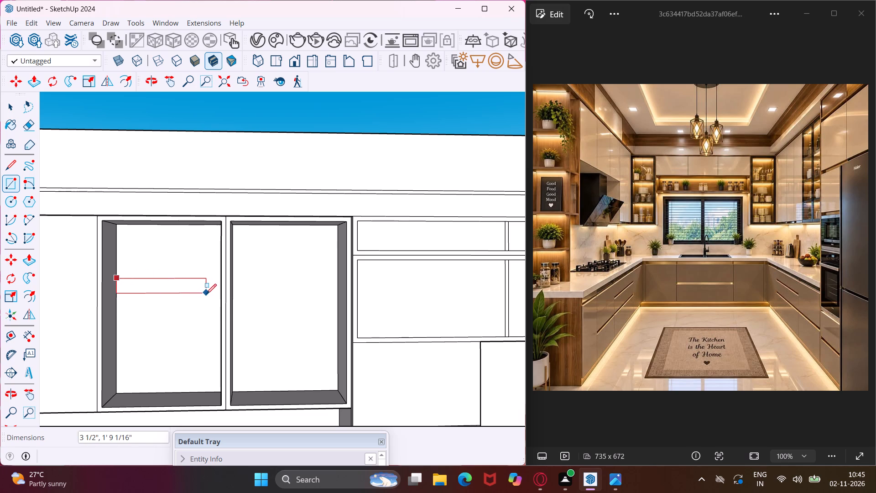
{"action": "middle_click_drag", "start_coordinate": [235, 284], "coordinate": [269, 293]}
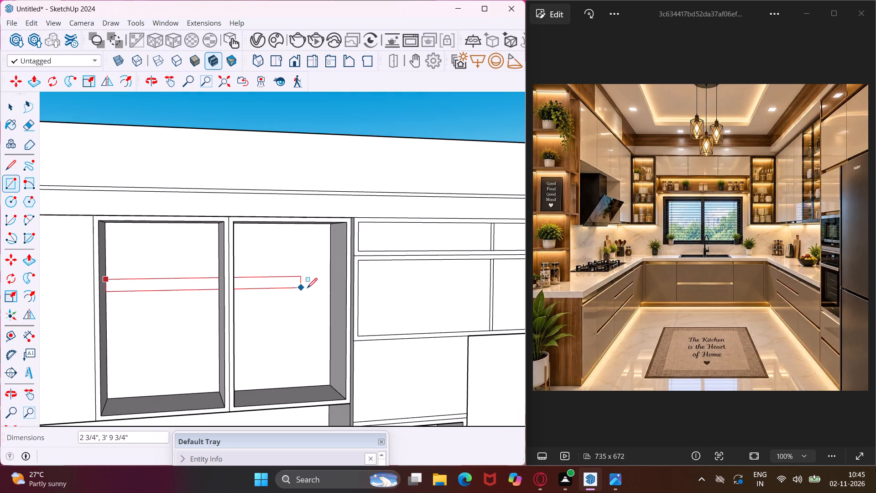
{"action": "scroll", "coordinate": [329, 284], "scroll_direction": "up", "scroll_amount": 5}
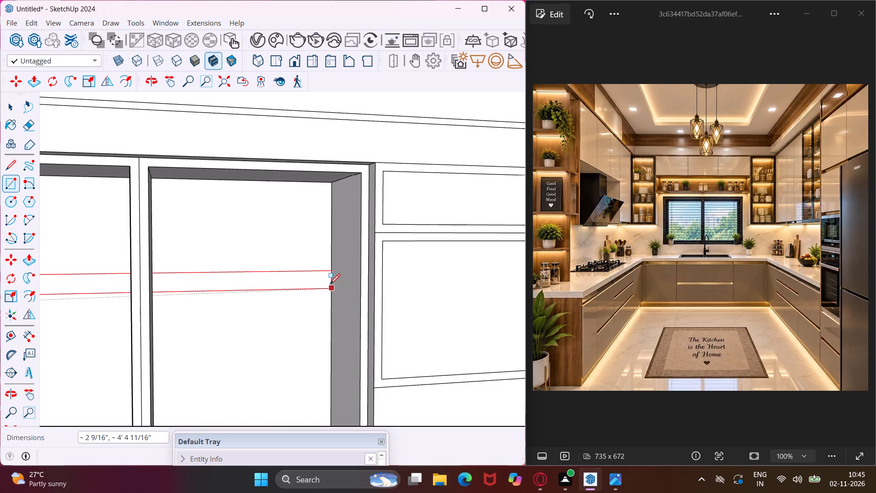
{"action": "left_click", "coordinate": [330, 282]}
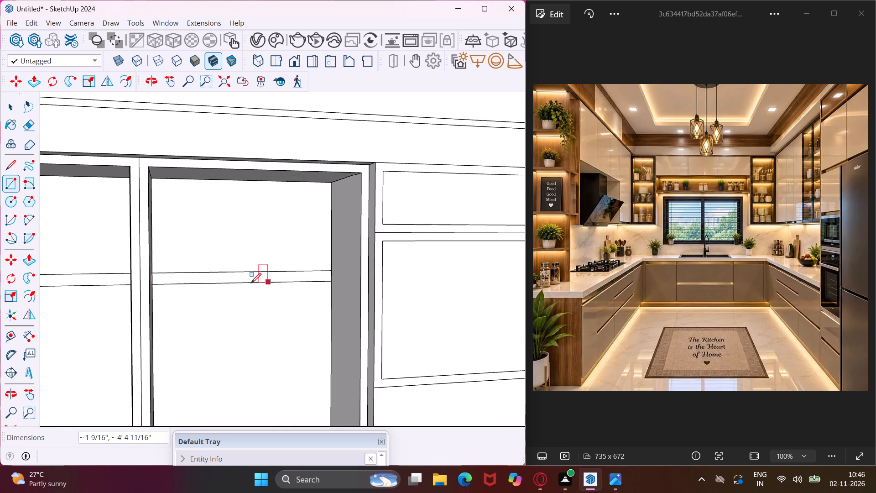
{"action": "scroll", "coordinate": [232, 283], "scroll_direction": "down", "scroll_amount": 4}
{"action": "middle_click", "coordinate": [219, 288]}
{"action": "key", "text": "Escape"}
{"action": "key", "text": "space"}
Copy the shelf-edge strip in the right open compartment about 1' 1 11/16" straight down on the back face.
{"action": "scroll", "coordinate": [209, 280], "scroll_direction": "up", "scroll_amount": 2}
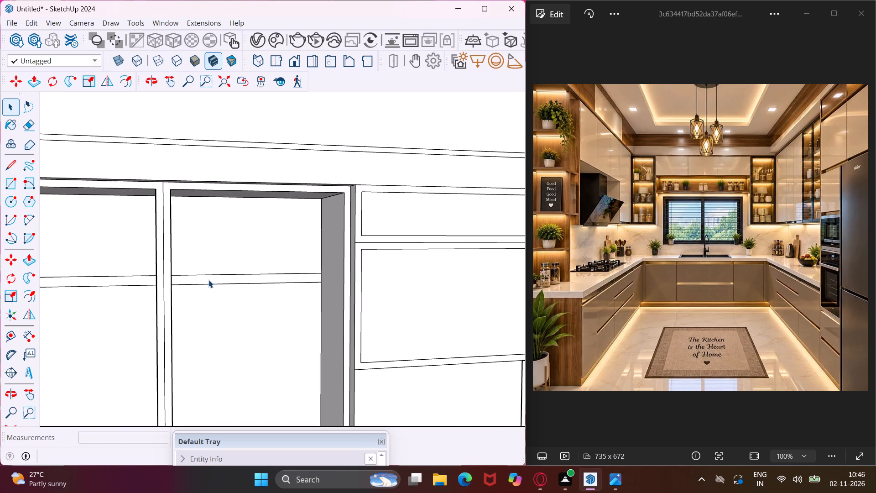
{"action": "left_click", "coordinate": [209, 280]}
{"action": "key", "text": "m"}
{"action": "left_click", "coordinate": [209, 280]}
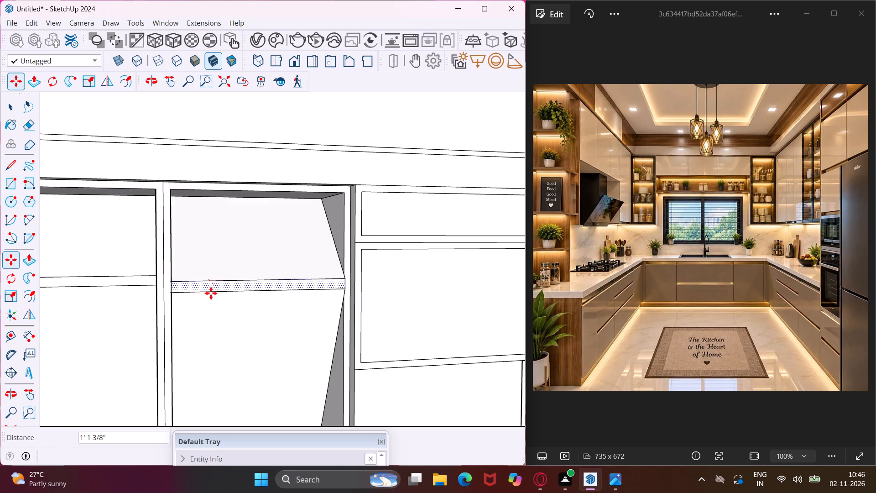
{"action": "scroll", "coordinate": [213, 299], "scroll_direction": "down", "scroll_amount": 3}
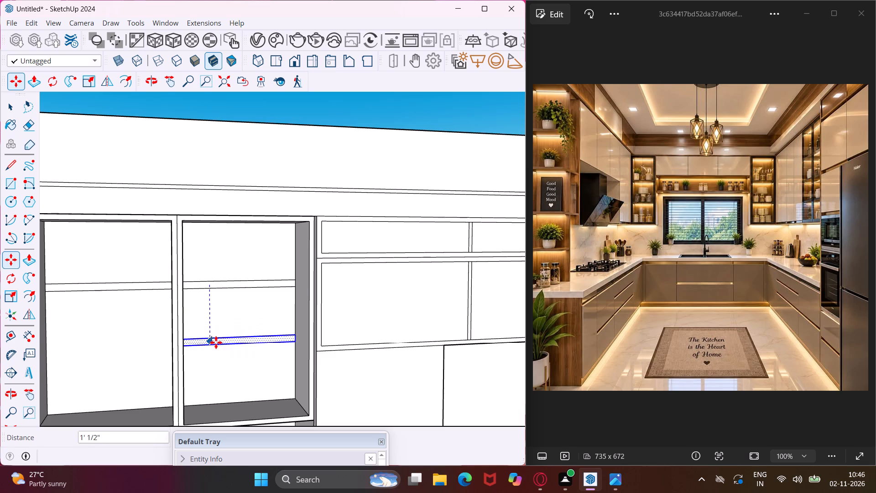
{"action": "left_click", "coordinate": [216, 347]}
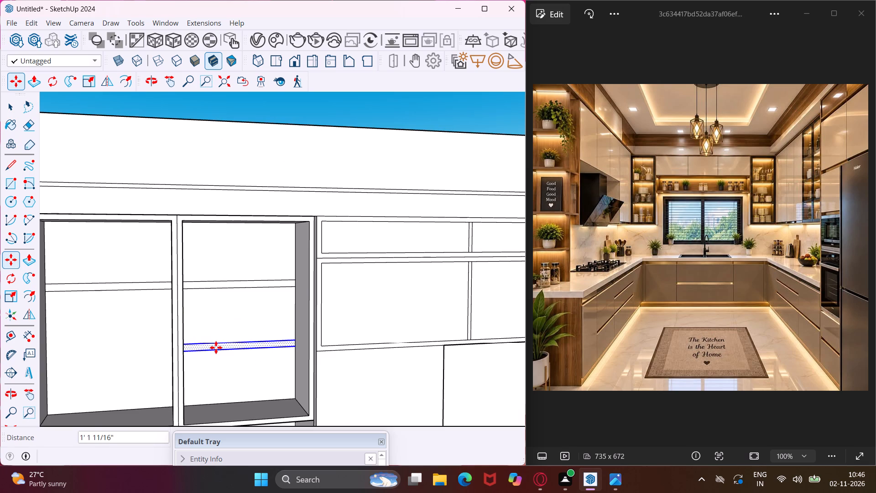
Copy the shelf-edge strip in the left open compartment about 1' 1 11/16" straight down on the back face.
{"action": "key", "text": "Escape"}
{"action": "left_click", "coordinate": [156, 286]}
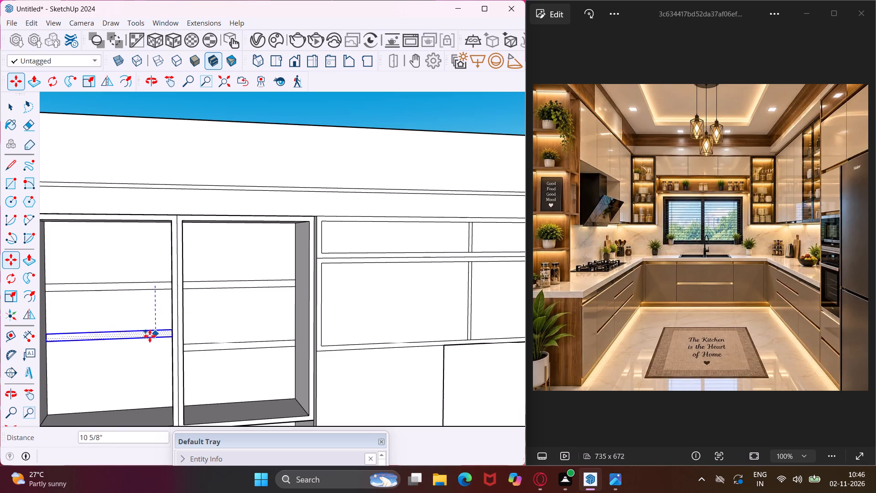
{"action": "middle_click_drag", "start_coordinate": [148, 341], "coordinate": [180, 295]}
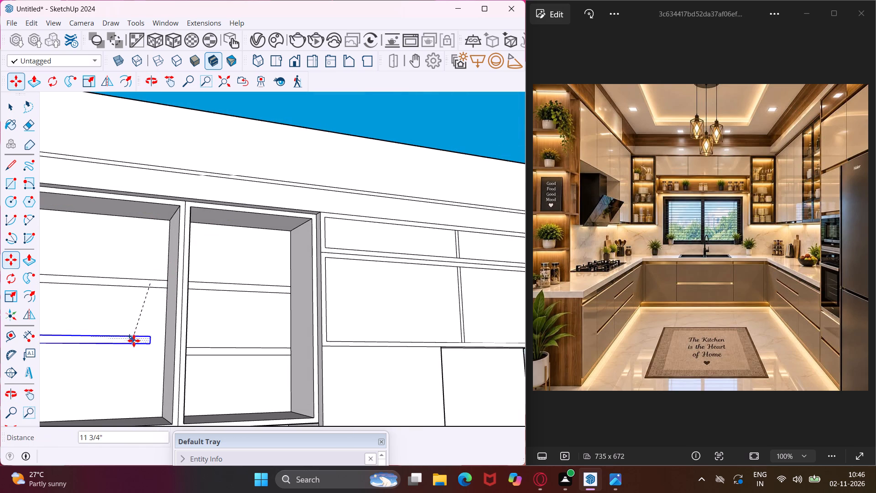
{"action": "scroll", "coordinate": [134, 341], "scroll_direction": "up", "scroll_amount": 4}
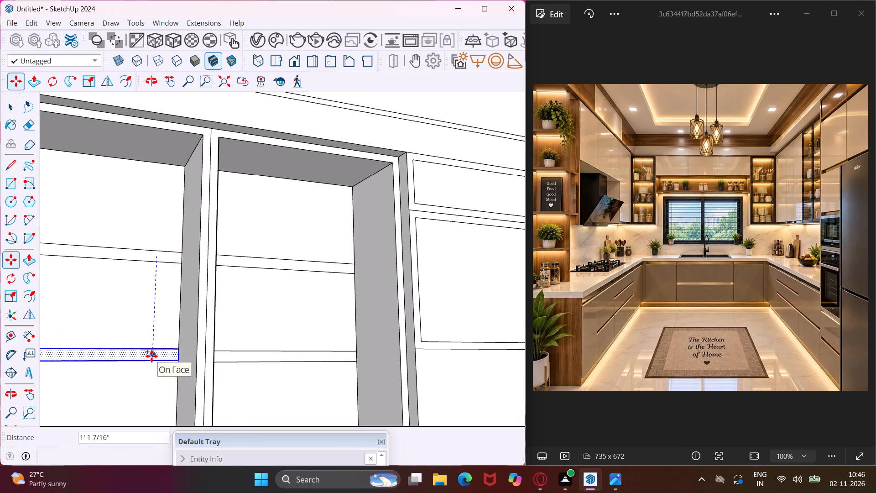
{"action": "middle_click_drag", "start_coordinate": [151, 358], "coordinate": [141, 356]}
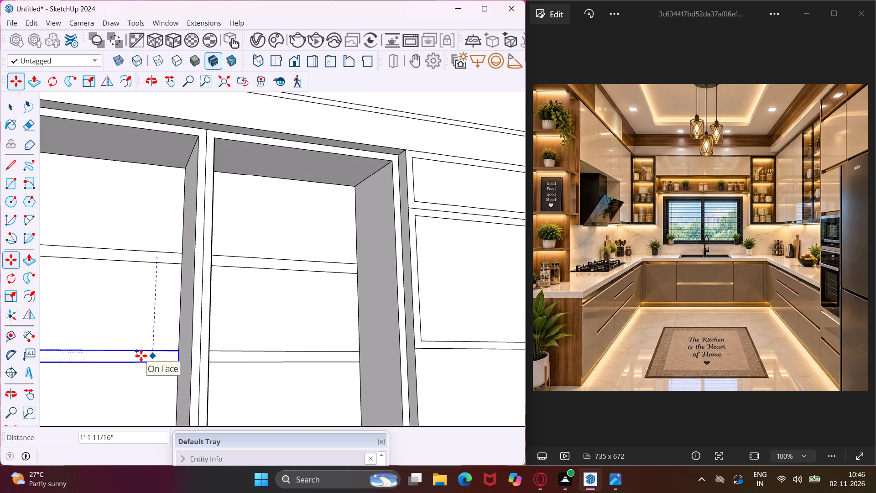
{"action": "left_click", "coordinate": [141, 356]}
{"action": "key", "text": "Escape"}
{"action": "key", "text": "space"}
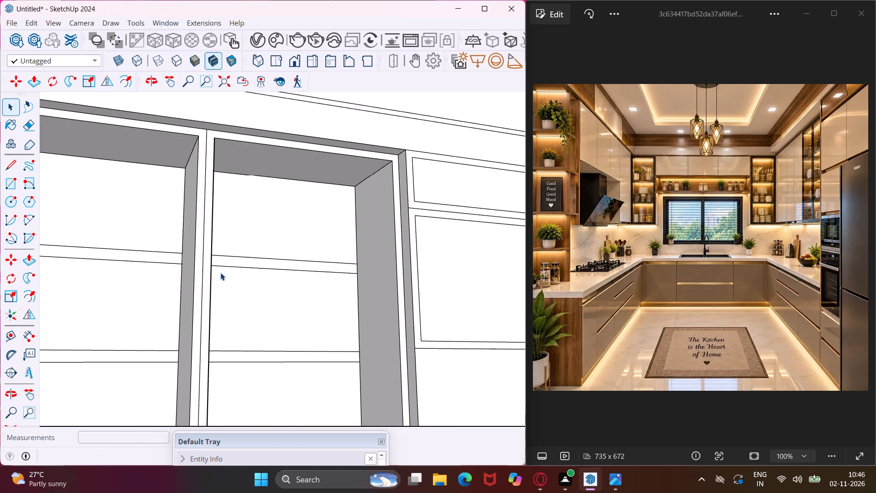
Push/Pull all four shelf-edge strips in the two open compartments forward about 11 7/16" to form the shelves.
{"action": "scroll", "coordinate": [225, 258], "scroll_direction": "up", "scroll_amount": 3}
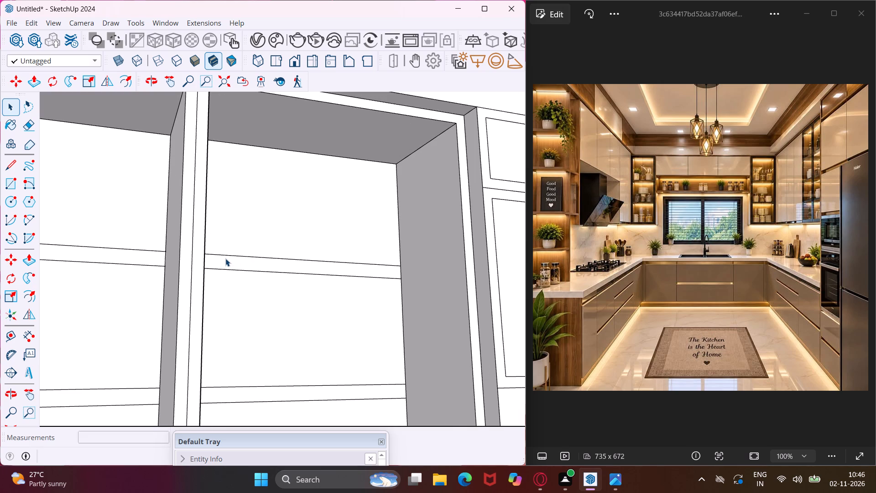
{"action": "left_click", "coordinate": [228, 264]}
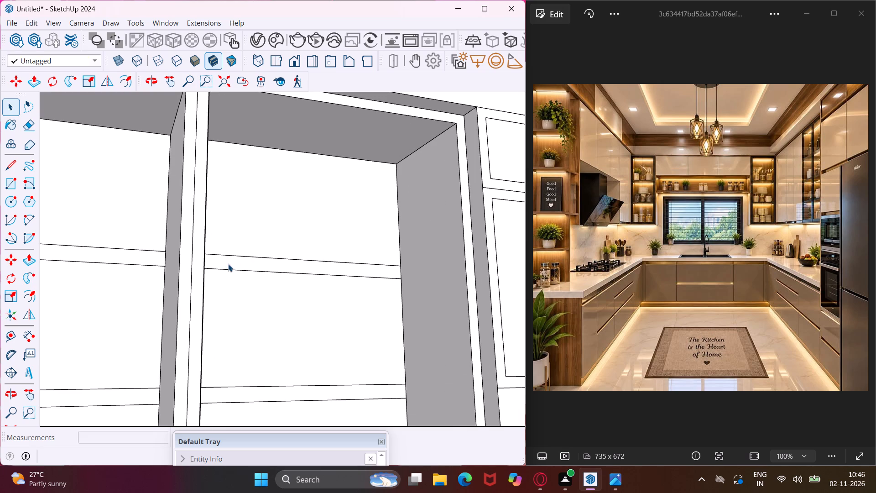
{"action": "key", "text": "p"}
{"action": "left_click", "coordinate": [228, 264]}
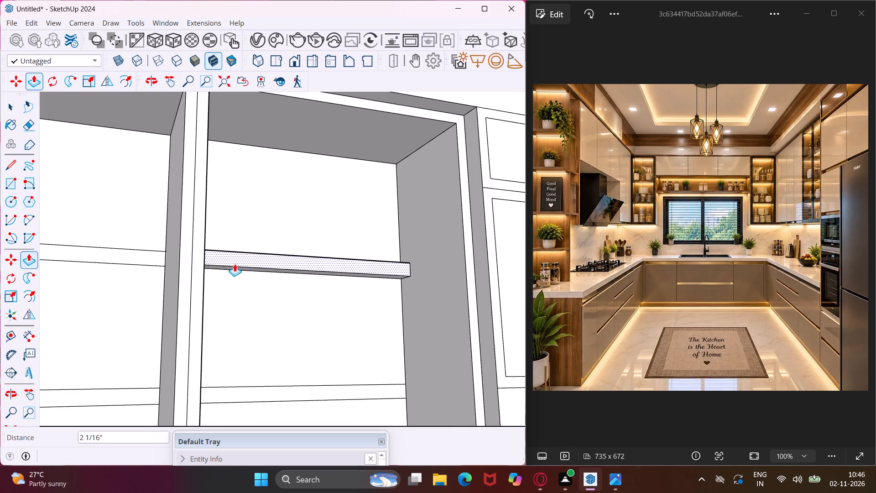
{"action": "middle_click_drag", "start_coordinate": [235, 264], "coordinate": [237, 344]}
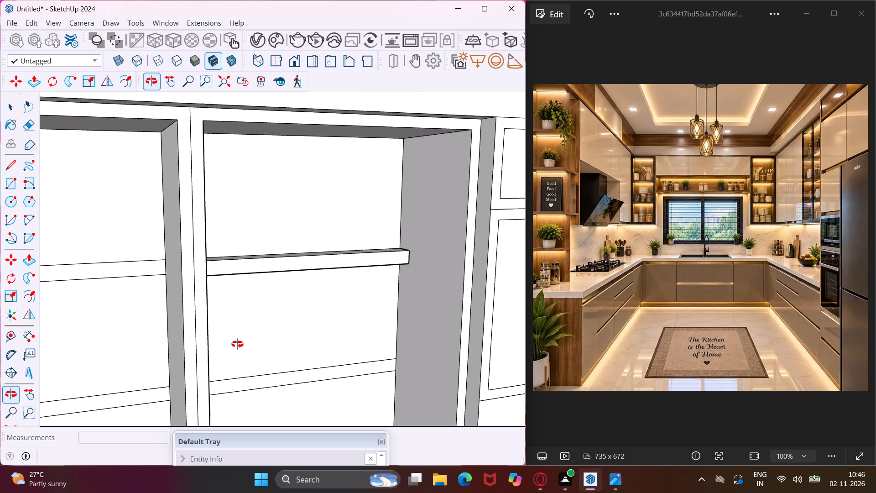
{"action": "middle_click_drag", "start_coordinate": [237, 344], "coordinate": [237, 352]}
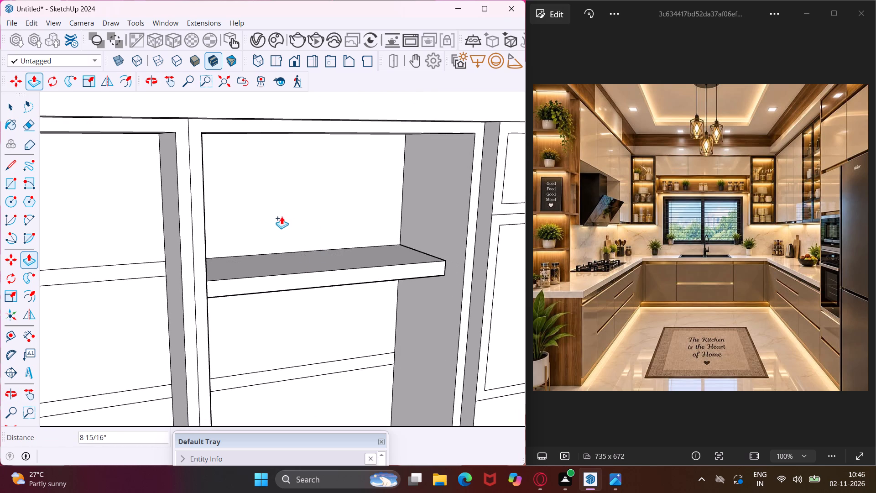
{"action": "left_click", "coordinate": [289, 220]}
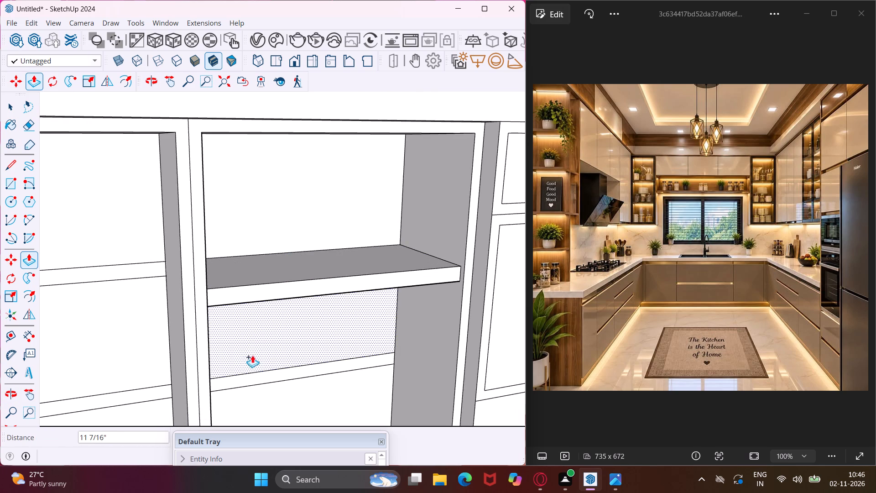
{"action": "double_click", "coordinate": [242, 376]}
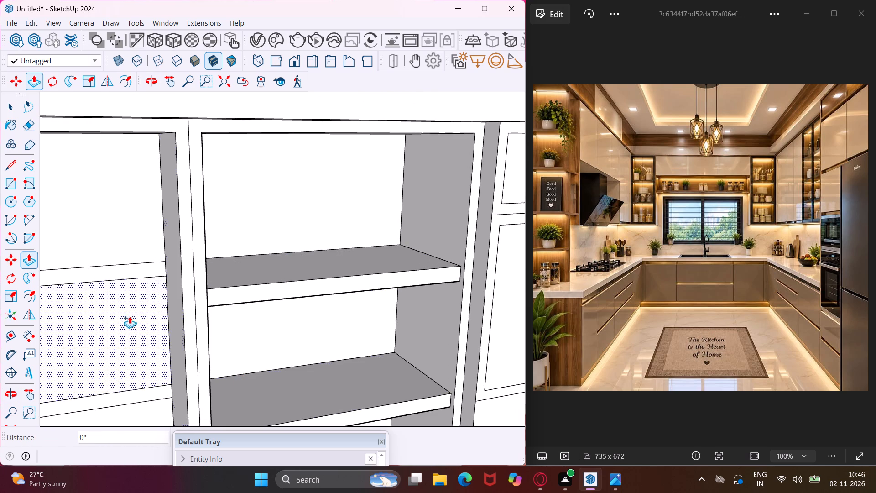
{"action": "double_click", "coordinate": [135, 274]}
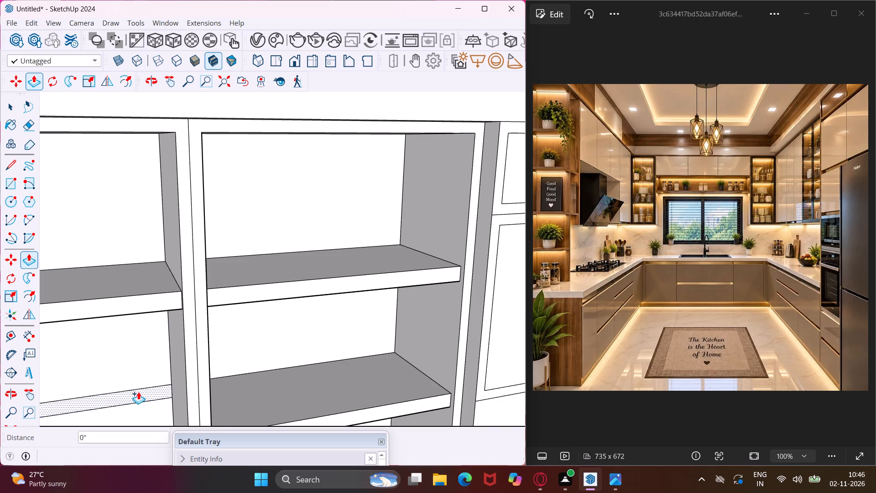
{"action": "double_click", "coordinate": [138, 392]}
{"action": "scroll", "coordinate": [177, 358], "scroll_direction": "down", "scroll_amount": 2}
{"action": "middle_click_drag", "start_coordinate": [209, 338], "coordinate": [172, 330]}
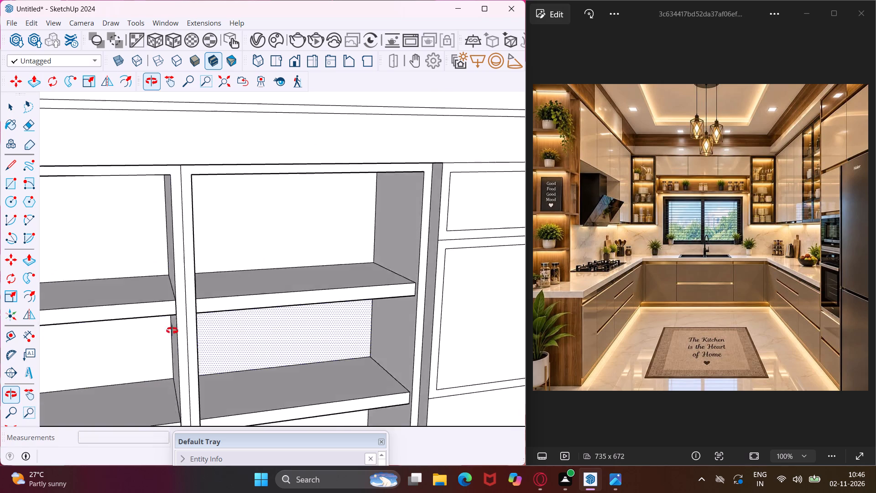
{"action": "middle_click_drag", "start_coordinate": [172, 330], "coordinate": [97, 321]}
{"action": "scroll", "coordinate": [189, 304], "scroll_direction": "down", "scroll_amount": 3}
{"action": "middle_click_drag", "start_coordinate": [202, 308], "coordinate": [139, 290]}
{"action": "scroll", "coordinate": [180, 265], "scroll_direction": "down", "scroll_amount": 9}
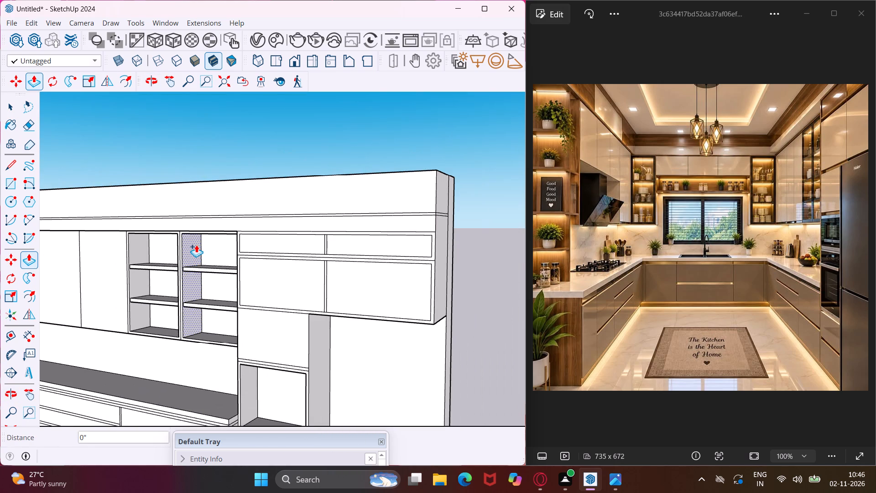
{"action": "key", "text": "Escape"}
{"action": "key", "text": "space"}
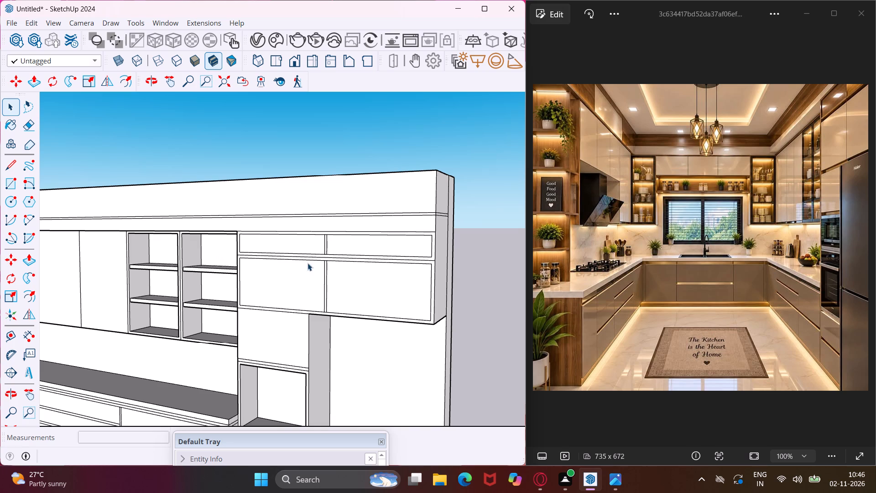
Examine the whole kitchen model from its open front, including the cabinets along all three walls.
{"action": "middle_click_drag", "start_coordinate": [319, 263], "coordinate": [274, 263]}
{"action": "scroll", "coordinate": [293, 224], "scroll_direction": "down", "scroll_amount": 4}
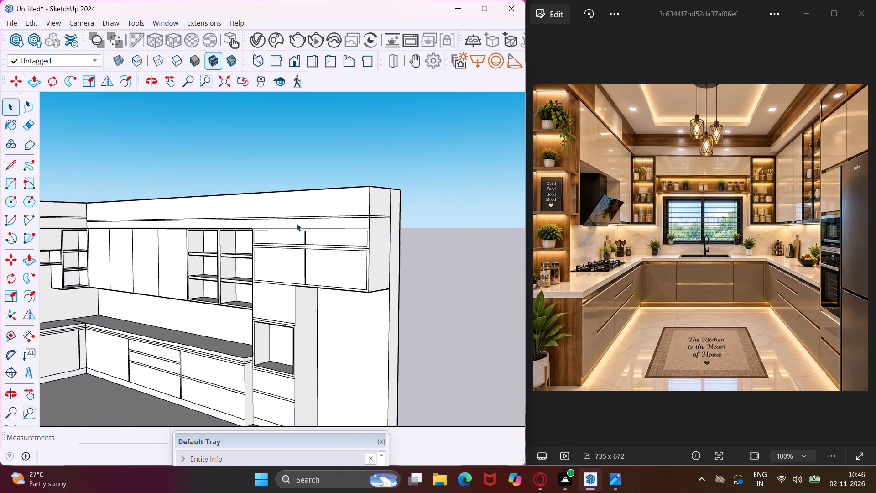
{"action": "scroll", "coordinate": [297, 223], "scroll_direction": "down", "scroll_amount": 7}
{"action": "middle_click_drag", "start_coordinate": [298, 223], "coordinate": [142, 265]}
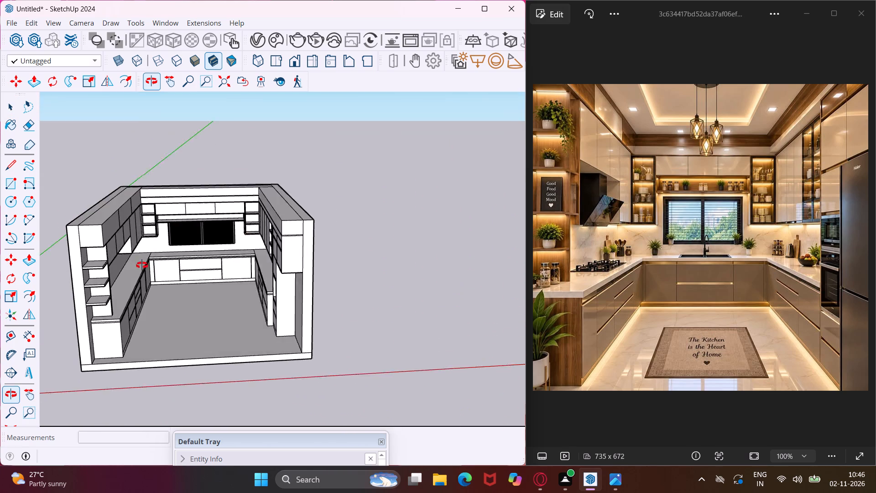
{"action": "middle_click_drag", "start_coordinate": [142, 265], "coordinate": [121, 269]}
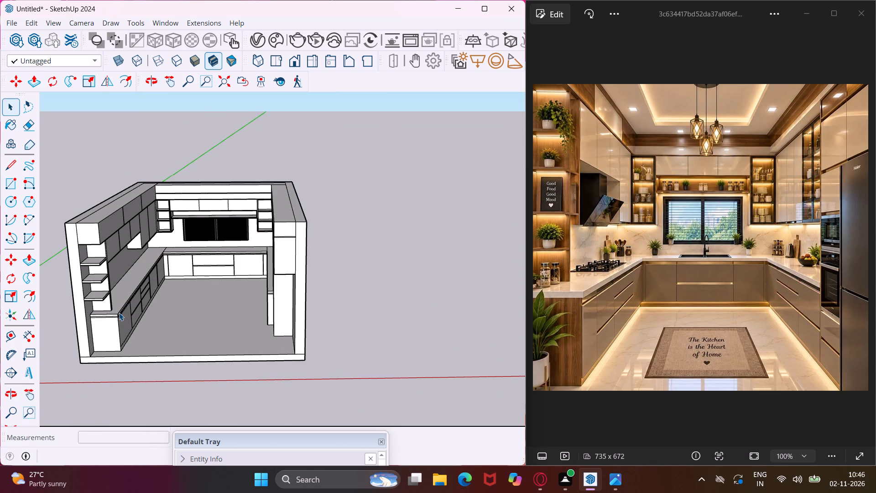
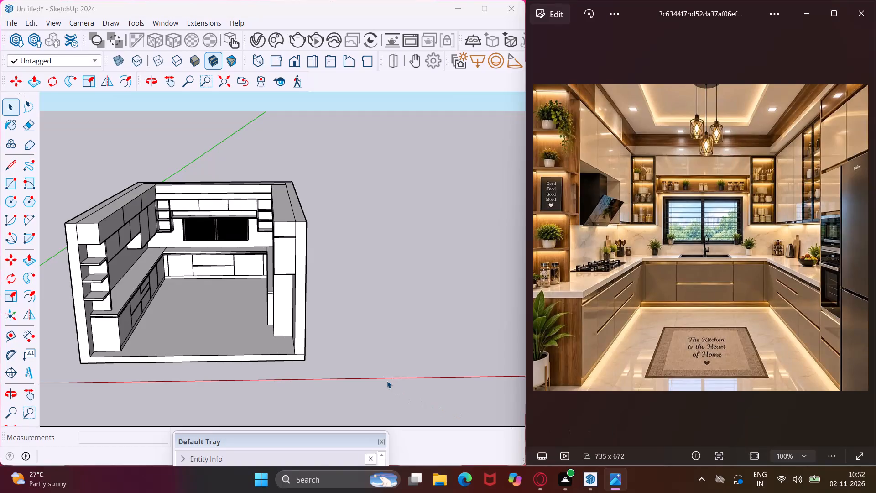
Switch to SketchUp and search 3D Warehouse for "microwave".
{"action": "left_click", "coordinate": [159, 25]}
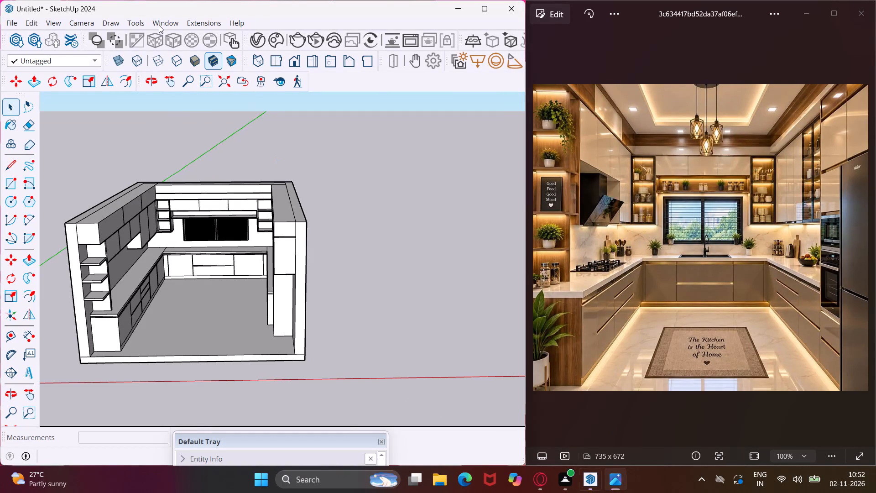
{"action": "left_click", "coordinate": [183, 113]}
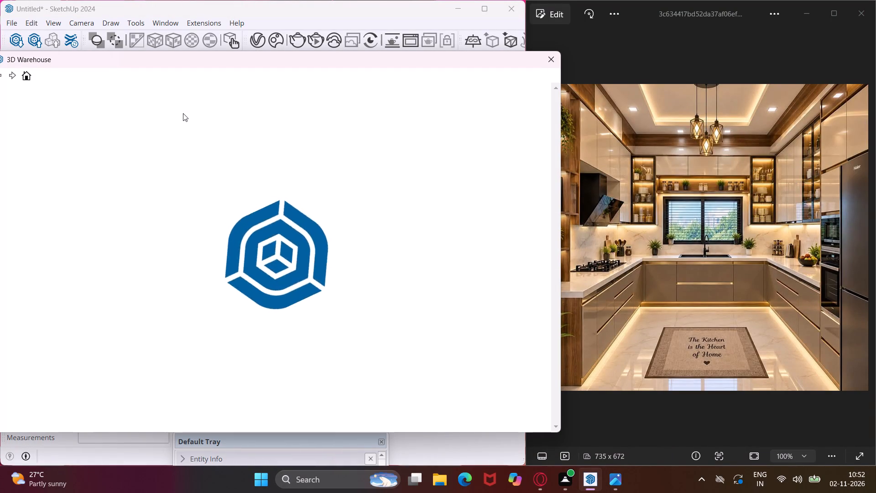
{"action": "left_click", "coordinate": [209, 103]}
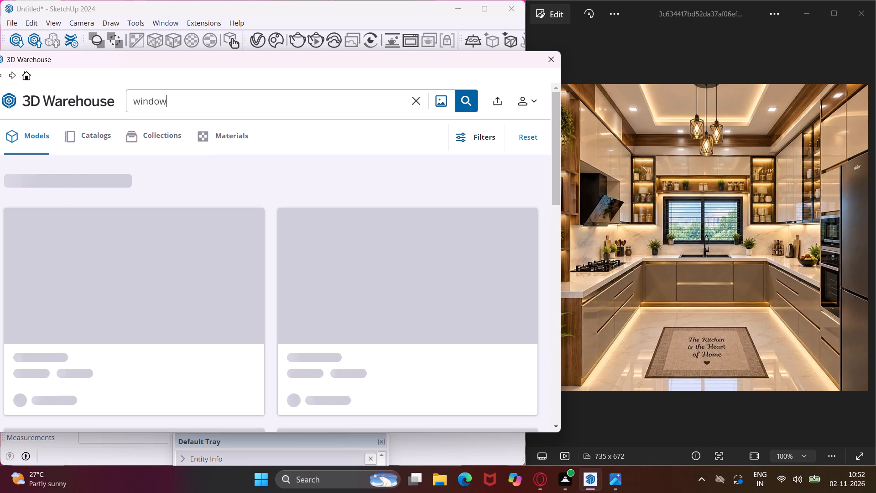
{"action": "key", "text": "BackSpace"}
{"action": "key", "text": "BackSpace"}
{"action": "key", "text": "BackSpace"}
{"action": "key", "text": "BackSpace"}
{"action": "key", "text": "BackSpace"}
{"action": "key", "text": "BackSpace"}
{"action": "key", "text": "BackSpace"}
{"action": "key", "text": "BackSpace"}
{"action": "key", "text": "BackSpace"}
{"action": "key", "text": "BackSpace"}
{"action": "key", "text": "BackSpace"}
{"action": "key", "text": "BackSpace"}
{"action": "key", "text": "BackSpace"}
{"action": "key", "text": "BackSpace"}
{"action": "key", "text": "BackSpace"}
{"action": "key", "text": "BackSpace"}
{"action": "key", "text": "BackSpace"}
{"action": "key", "text": "BackSpace"}
{"action": "key", "text": "BackSpace"}
{"action": "type", "text": "mi"}
{"action": "key", "text": "c"}
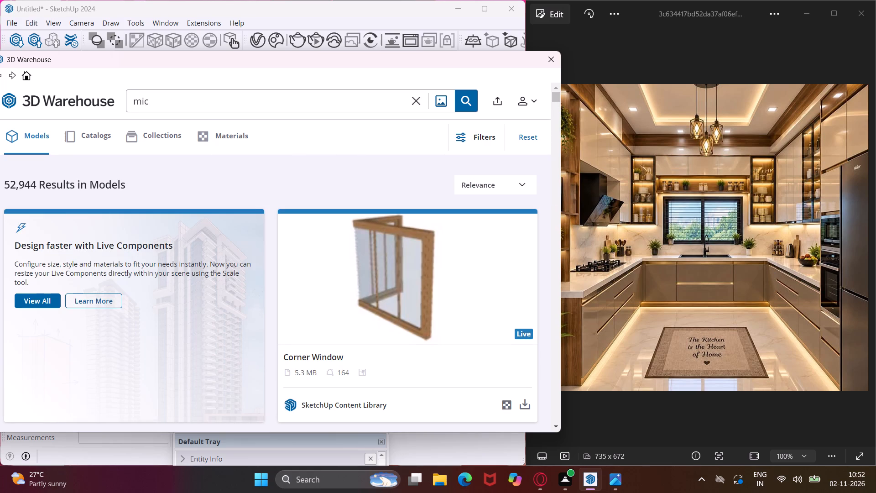
{"action": "type", "text": "ro"}
{"action": "key", "text": "w"}
{"action": "type", "text": "ave"}
{"action": "key", "text": "Return"}
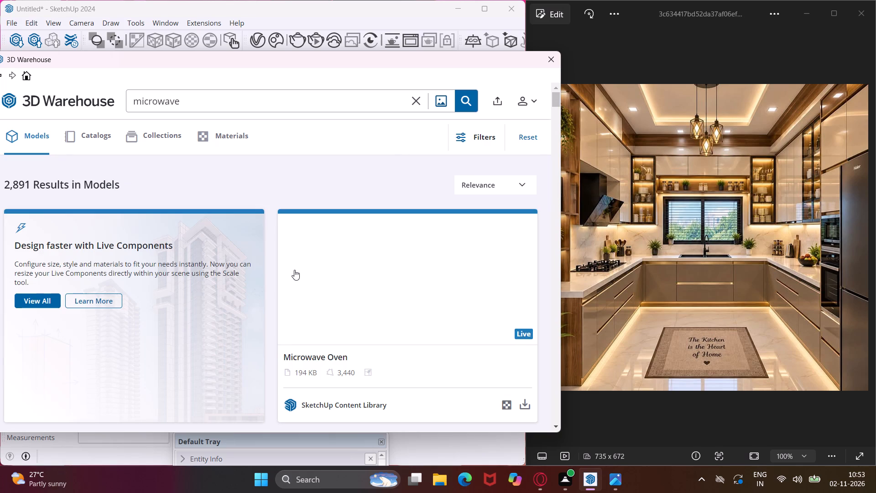
Load the black 145 KB Microwave by Zeta directly into the model and place it on the ground outside the kitchen's right wall.
{"action": "scroll", "coordinate": [294, 270], "scroll_direction": "down", "scroll_amount": 1}
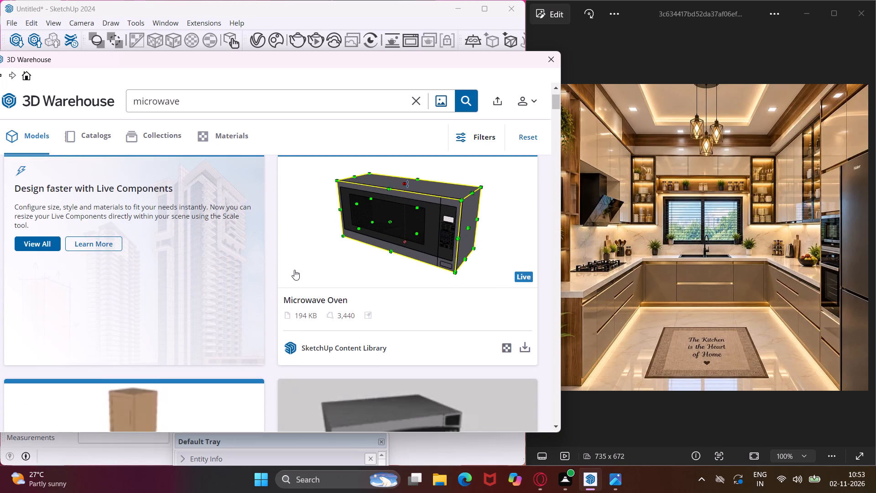
{"action": "scroll", "coordinate": [294, 270], "scroll_direction": "down", "scroll_amount": 4}
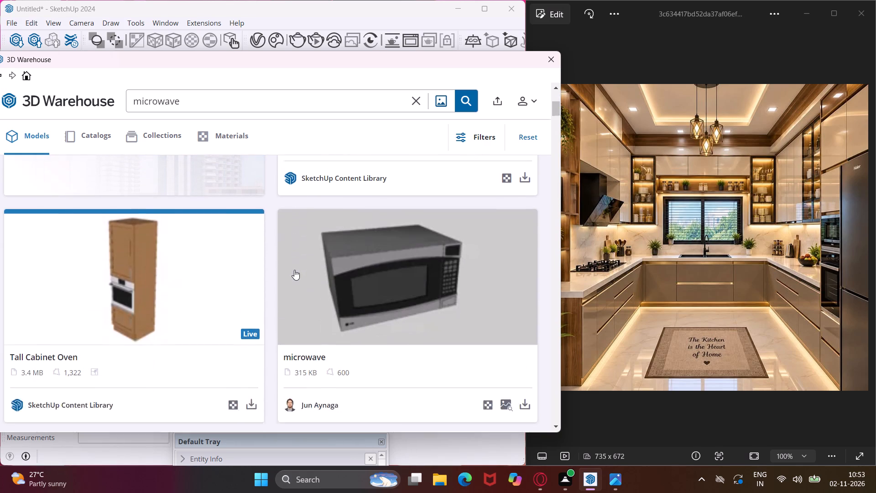
{"action": "scroll", "coordinate": [294, 270], "scroll_direction": "down", "scroll_amount": 3}
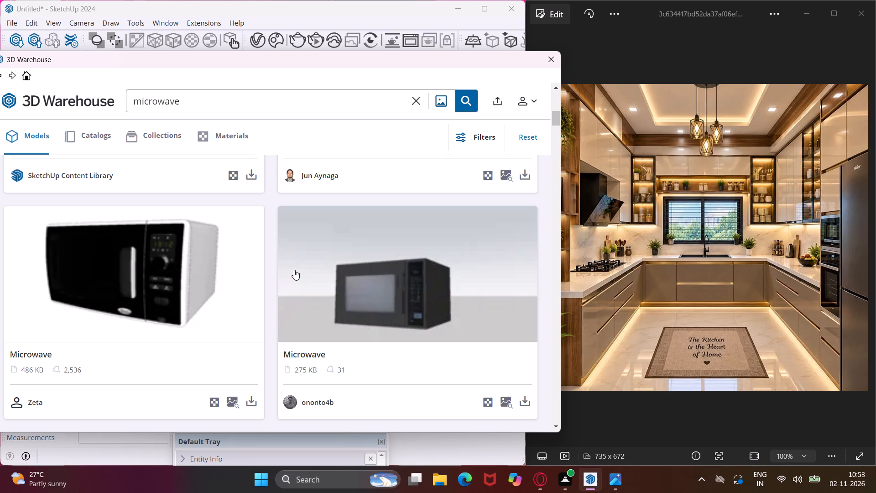
{"action": "scroll", "coordinate": [294, 270], "scroll_direction": "up", "scroll_amount": 5}
{"action": "scroll", "coordinate": [294, 270], "scroll_direction": "down", "scroll_amount": 10}
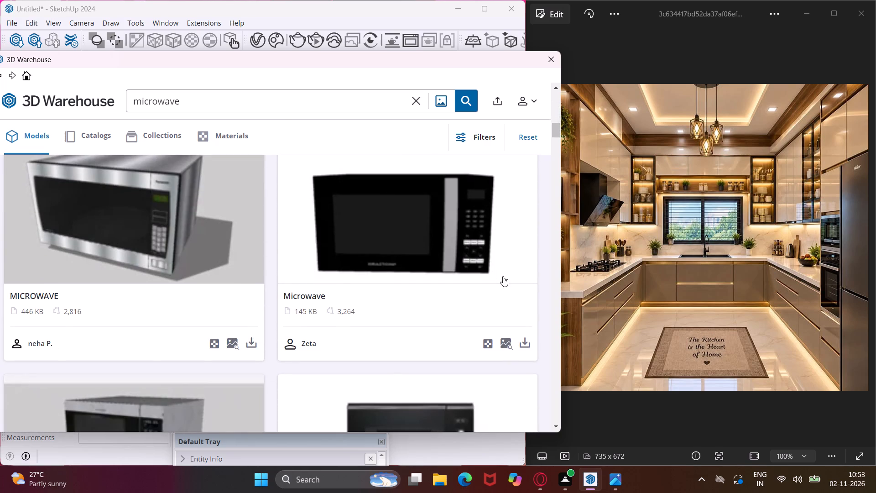
{"action": "left_click", "coordinate": [522, 343]}
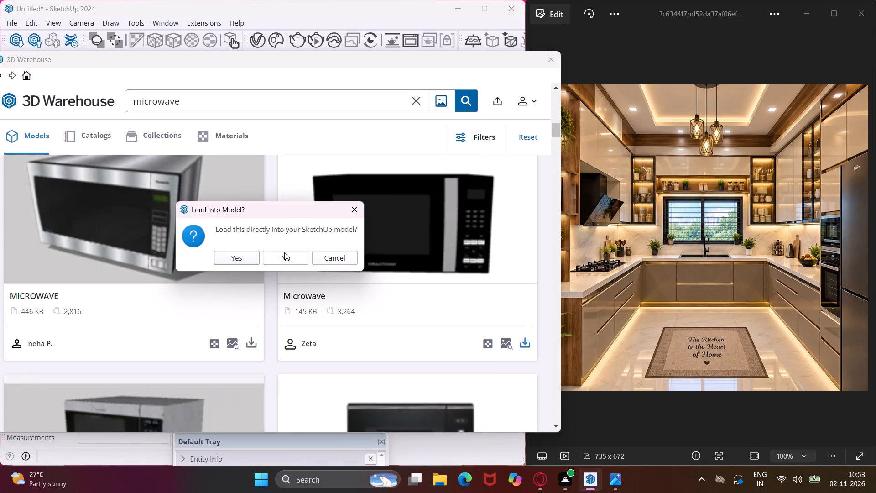
{"action": "left_click", "coordinate": [242, 256]}
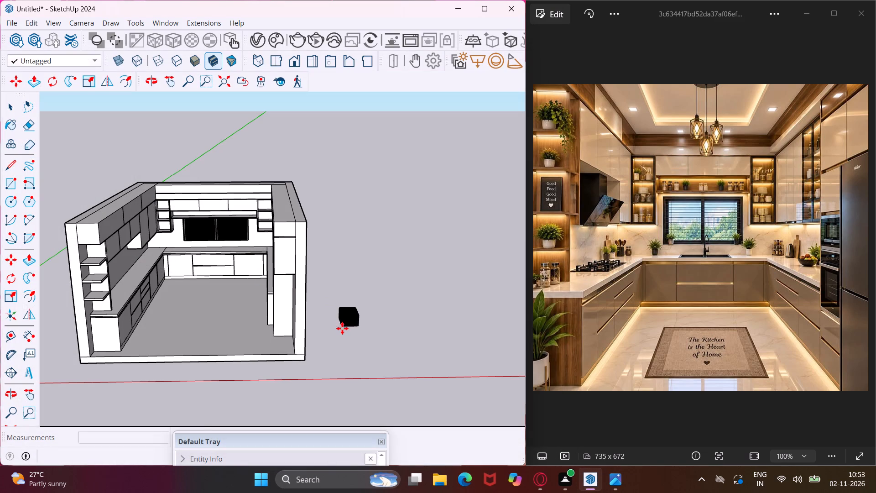
{"action": "left_click", "coordinate": [347, 336]}
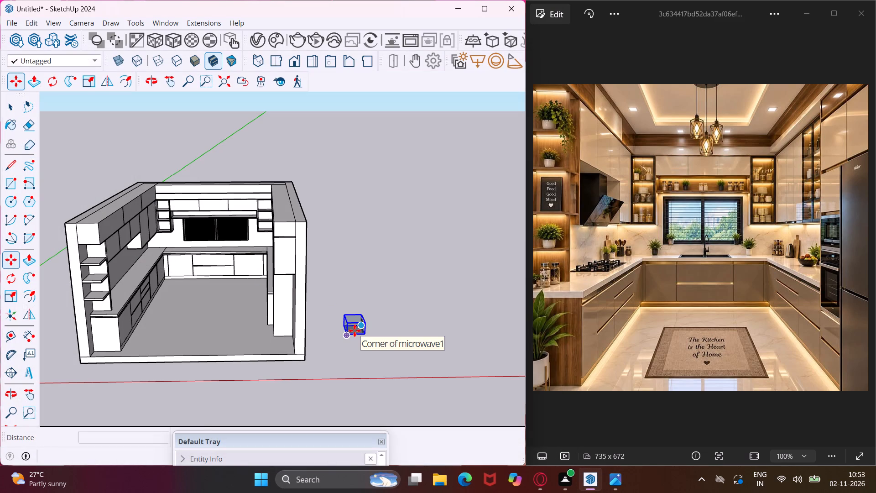
{"action": "key", "text": "Escape"}
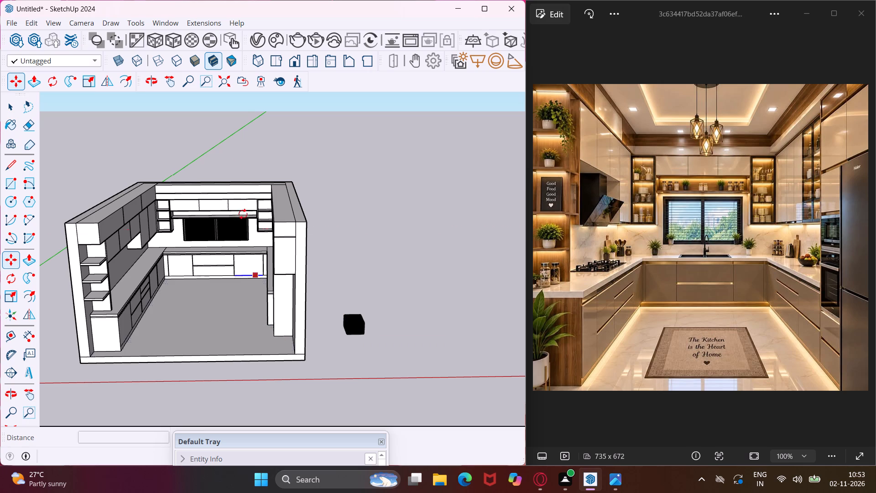
Reopen 3D Warehouse and browse the microwave models for another appliance that matches the built-in units in the reference photo.
{"action": "left_click", "coordinate": [178, 23]}
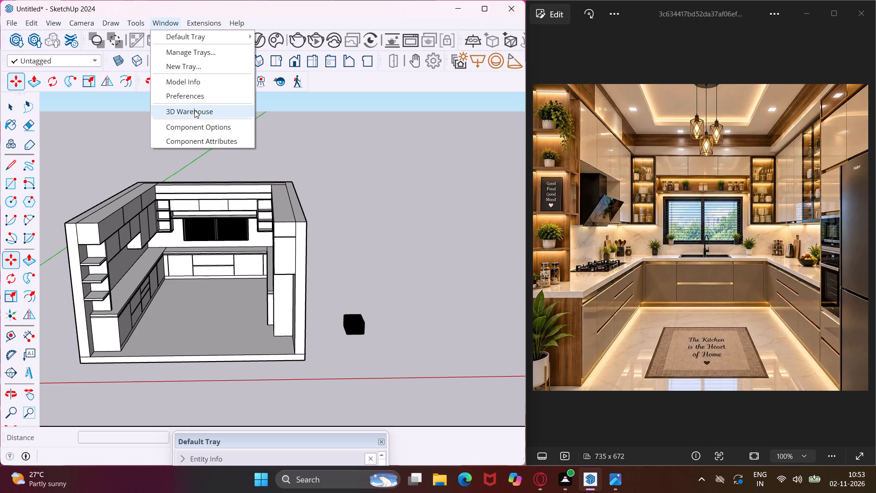
{"action": "left_click", "coordinate": [194, 110]}
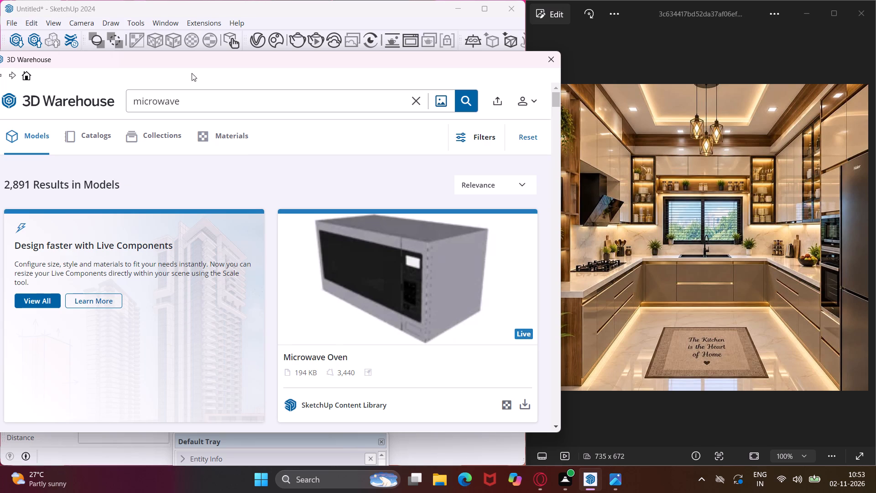
{"action": "left_click", "coordinate": [189, 102]}
{"action": "scroll", "coordinate": [238, 212], "scroll_direction": "down", "scroll_amount": 3}
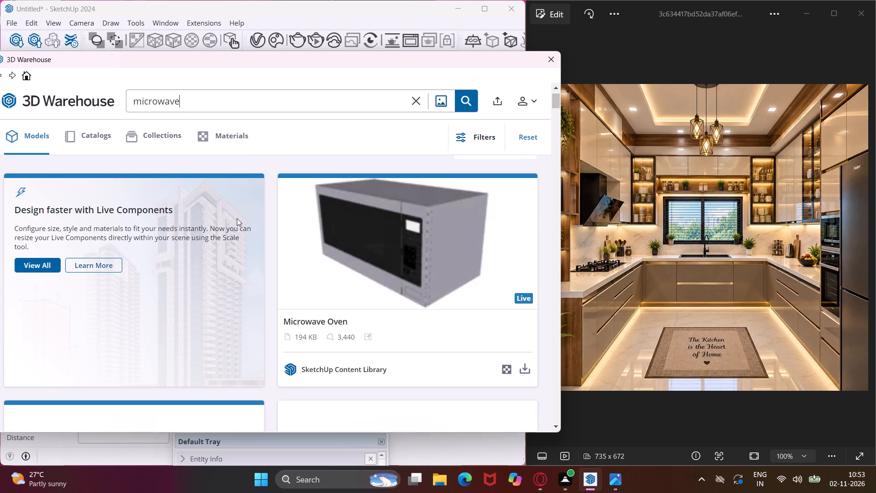
{"action": "scroll", "coordinate": [237, 218], "scroll_direction": "down", "scroll_amount": 19}
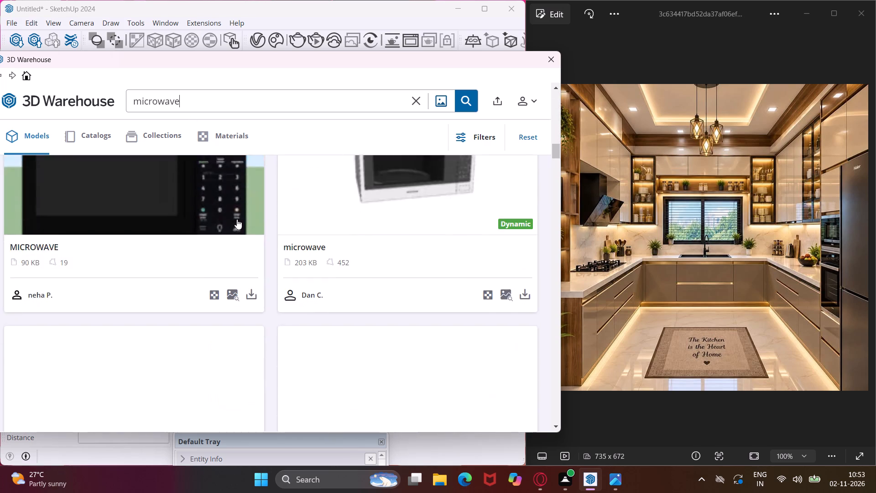
{"action": "scroll", "coordinate": [237, 219], "scroll_direction": "down", "scroll_amount": 3}
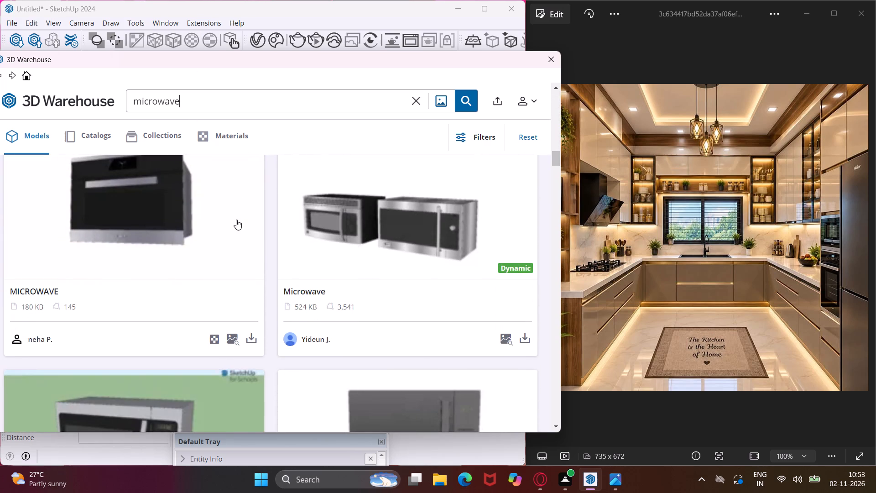
{"action": "scroll", "coordinate": [236, 220], "scroll_direction": "down", "scroll_amount": 3}
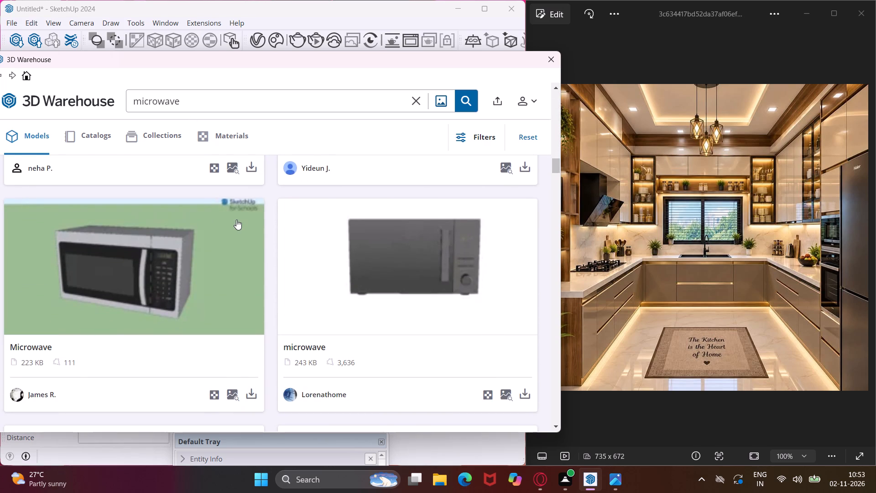
{"action": "scroll", "coordinate": [236, 220], "scroll_direction": "up", "scroll_amount": 4}
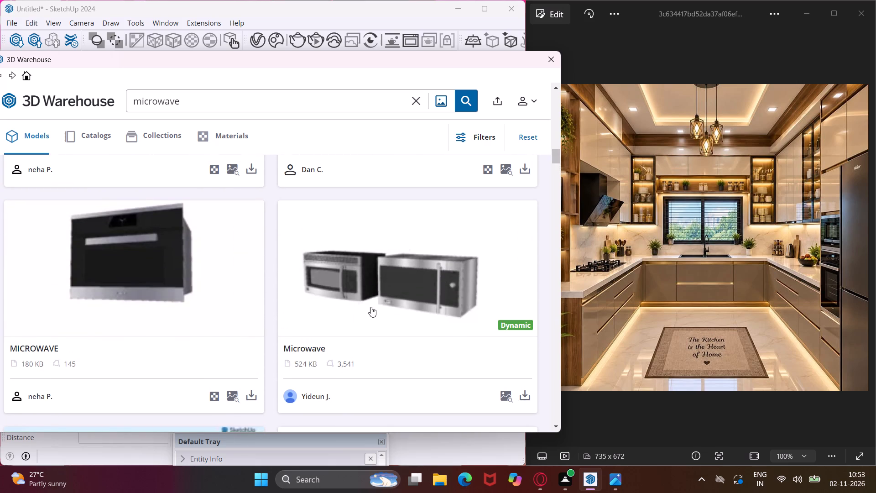
{"action": "scroll", "coordinate": [335, 302], "scroll_direction": "down", "scroll_amount": 4}
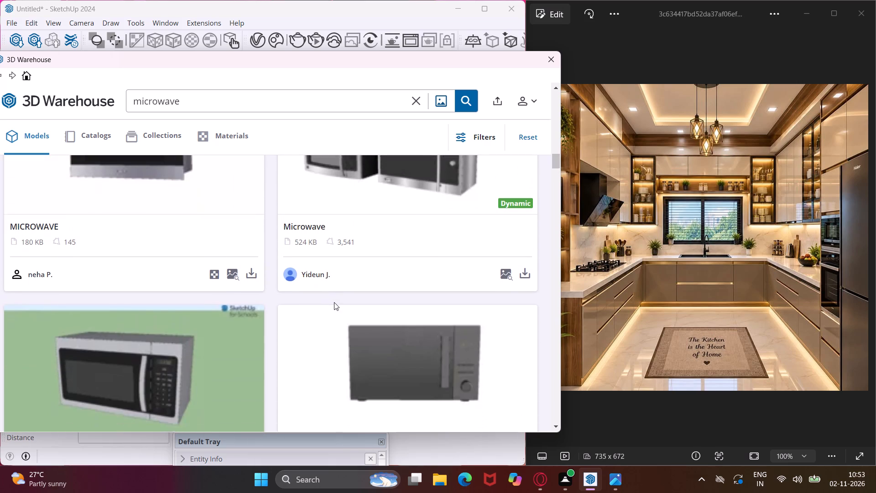
{"action": "scroll", "coordinate": [334, 302], "scroll_direction": "down", "scroll_amount": 8}
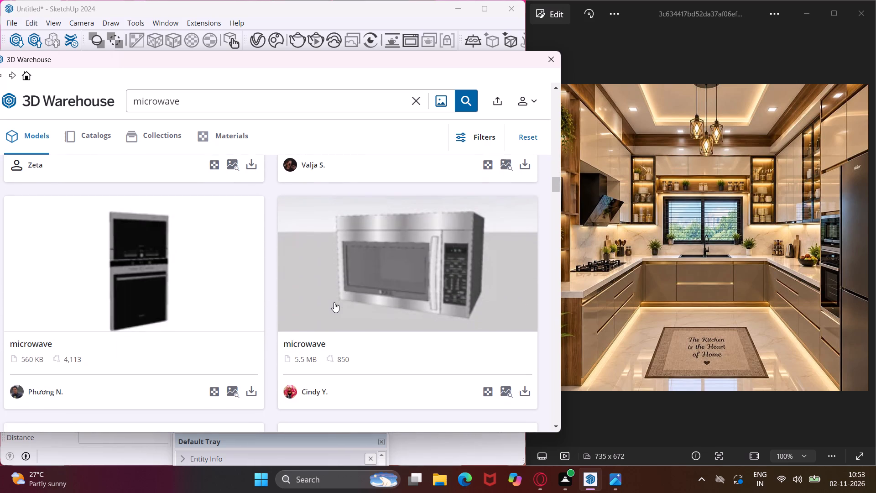
{"action": "scroll", "coordinate": [334, 302], "scroll_direction": "down", "scroll_amount": 4}
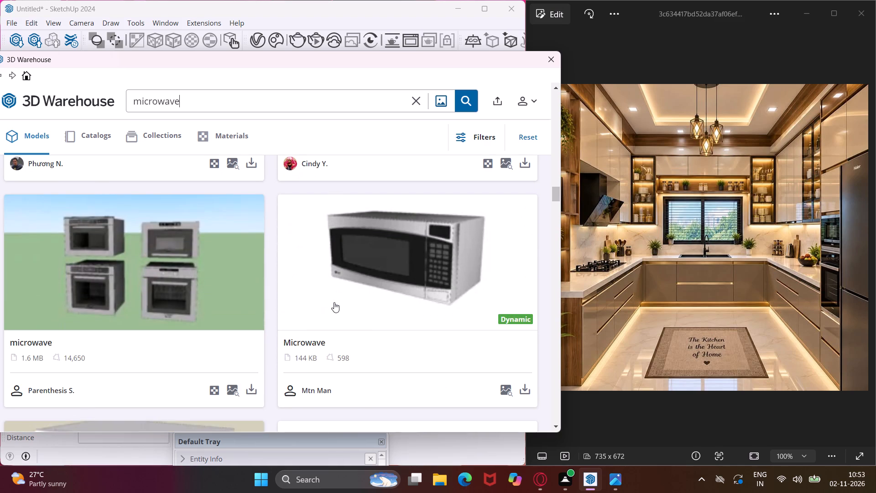
{"action": "scroll", "coordinate": [334, 302], "scroll_direction": "down", "scroll_amount": 3}
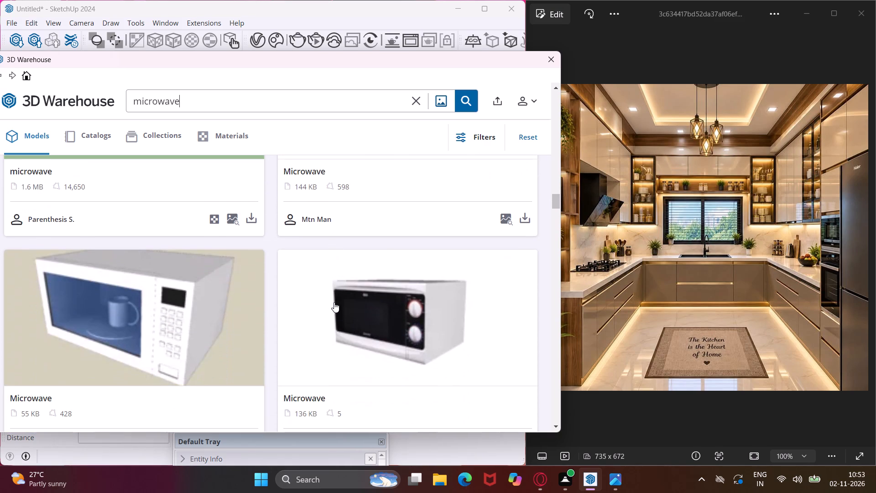
{"action": "scroll", "coordinate": [334, 302], "scroll_direction": "down", "scroll_amount": 9}
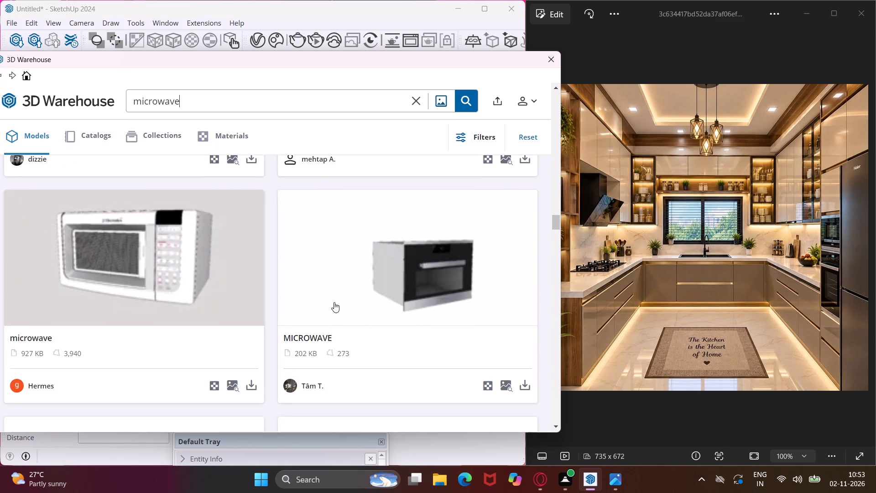
{"action": "scroll", "coordinate": [334, 302], "scroll_direction": "down", "scroll_amount": 8}
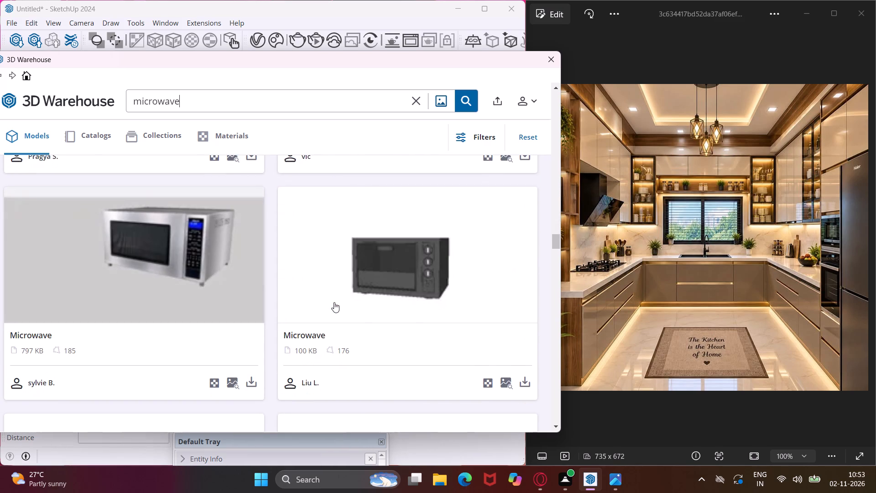
{"action": "scroll", "coordinate": [334, 302], "scroll_direction": "down", "scroll_amount": 8}
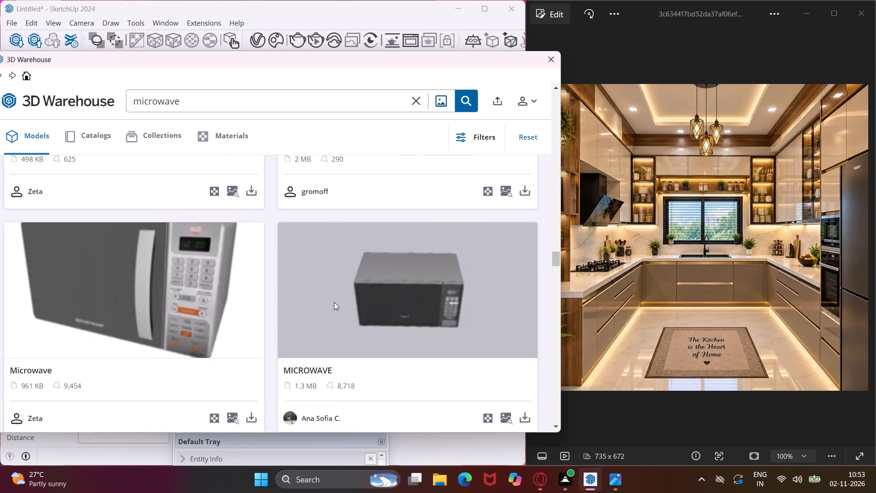
{"action": "scroll", "coordinate": [334, 302], "scroll_direction": "down", "scroll_amount": 3}
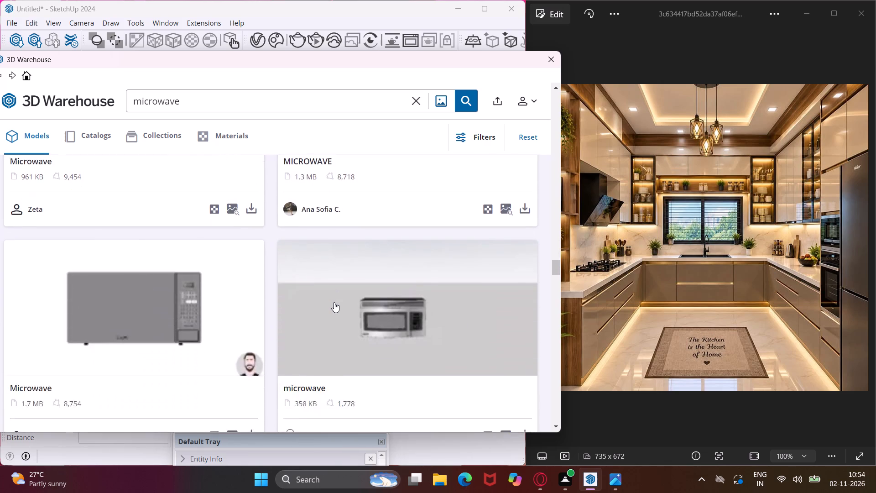
{"action": "scroll", "coordinate": [334, 302], "scroll_direction": "down", "scroll_amount": 2}
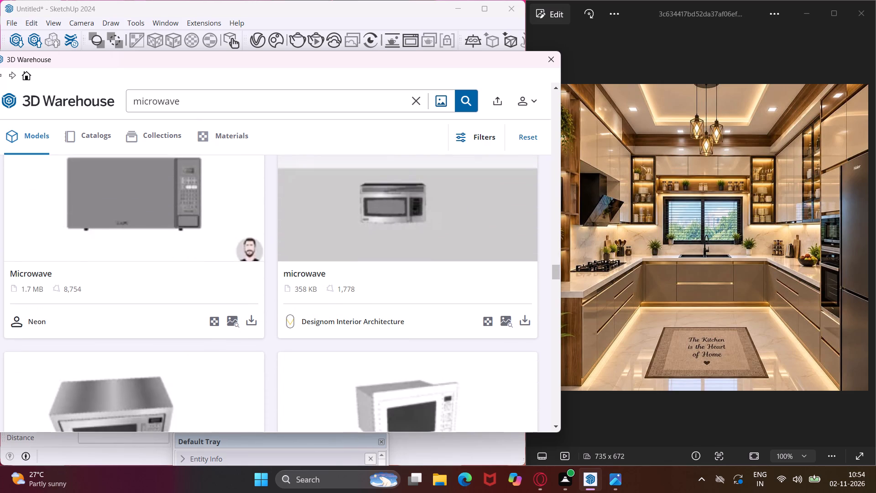
Search 3D Warehouse for "washing machine".
{"action": "left_click", "coordinate": [199, 94]}
{"action": "key", "text": "BackSpace"}
{"action": "key", "text": "BackSpace"}
{"action": "key", "text": "BackSpace"}
{"action": "key", "text": "BackSpace"}
{"action": "key", "text": "BackSpace"}
{"action": "key", "text": "BackSpace"}
{"action": "key", "text": "BackSpace"}
{"action": "key", "text": "BackSpace"}
{"action": "key", "text": "BackSpace"}
{"action": "key", "text": "BackSpace"}
{"action": "key", "text": "BackSpace"}
{"action": "key", "text": "BackSpace"}
{"action": "type", "text": "was"}
{"action": "key", "text": "n"}
{"action": "key", "text": "BackSpace"}
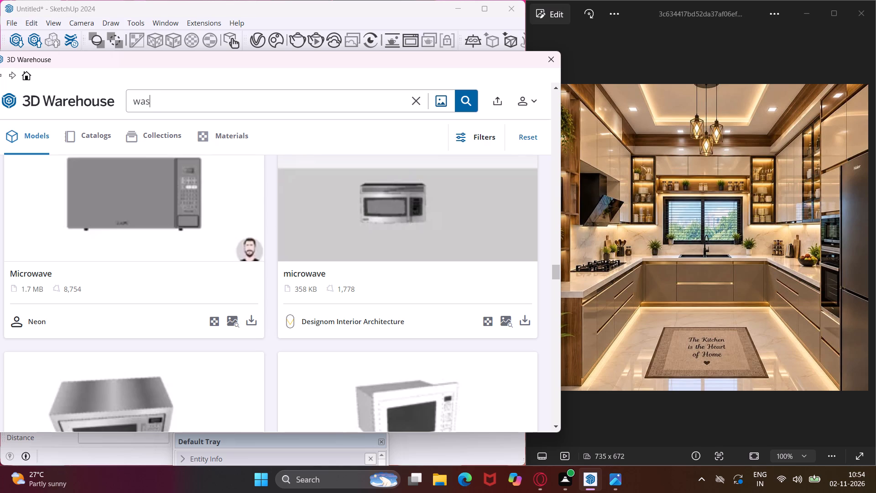
{"action": "type", "text": "hin"}
{"action": "key", "text": "g"}
{"action": "key", "text": "space"}
{"action": "type", "text": "ma"}
{"action": "type", "text": "chine"}
{"action": "key", "text": "Return"}
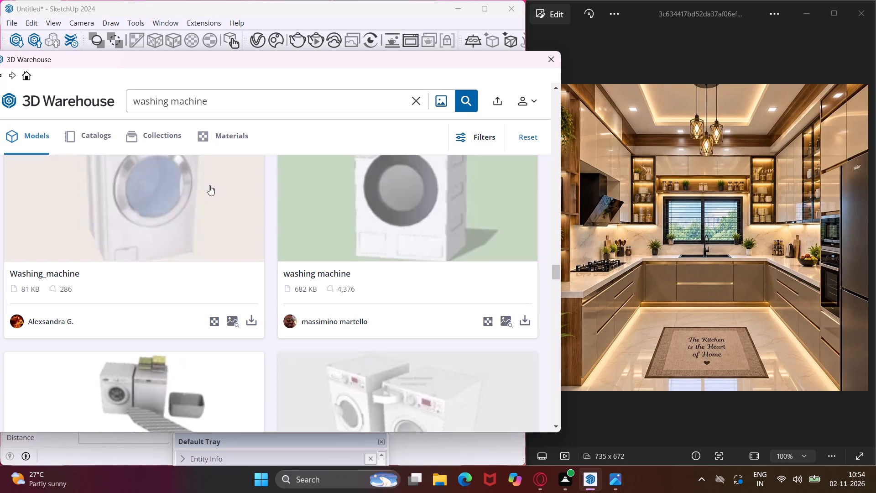
Browse the washing machine models for one that suits the built-in appliances in the reference kitchen photo.
{"action": "scroll", "coordinate": [214, 220], "scroll_direction": "down", "scroll_amount": 3}
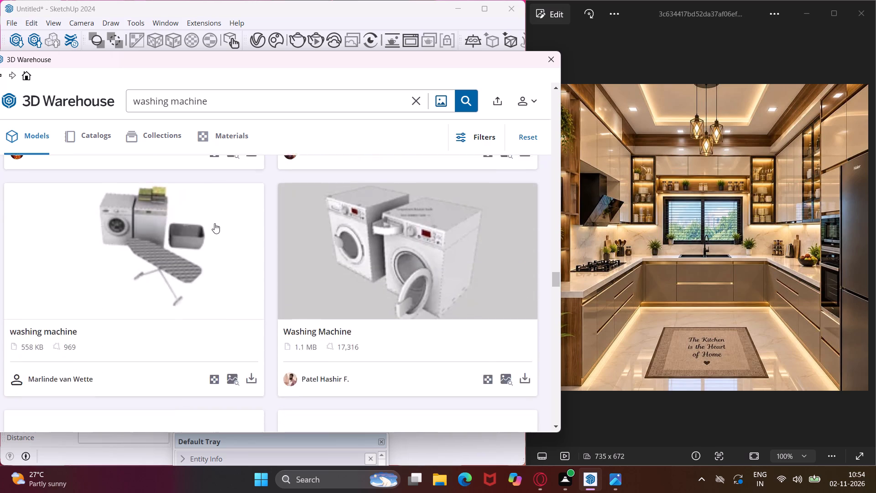
{"action": "scroll", "coordinate": [214, 223], "scroll_direction": "down", "scroll_amount": 6}
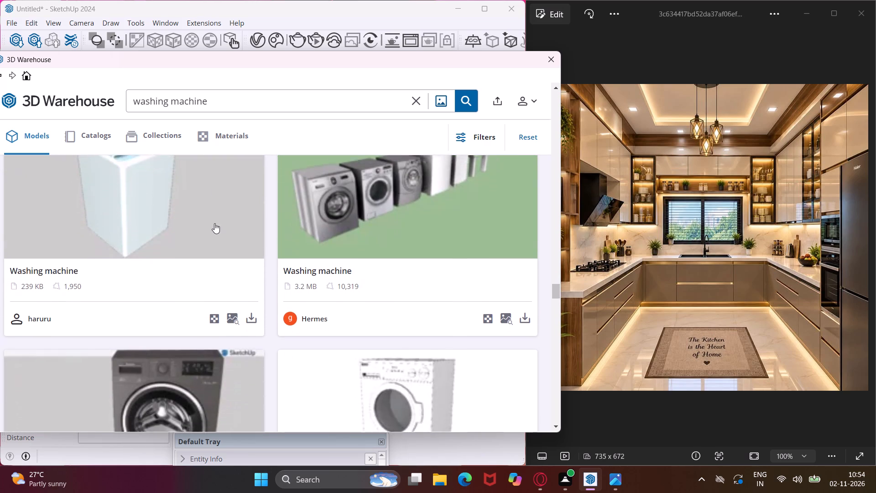
{"action": "scroll", "coordinate": [214, 223], "scroll_direction": "down", "scroll_amount": 2}
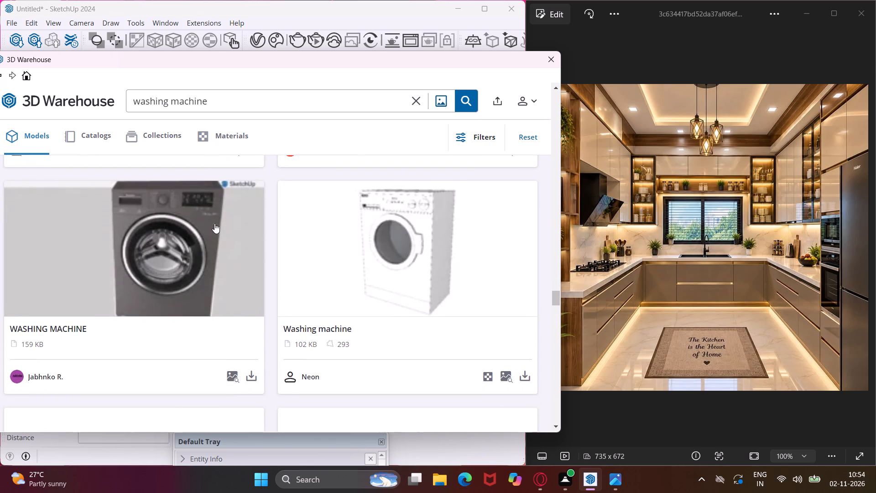
{"action": "scroll", "coordinate": [214, 223], "scroll_direction": "down", "scroll_amount": 6}
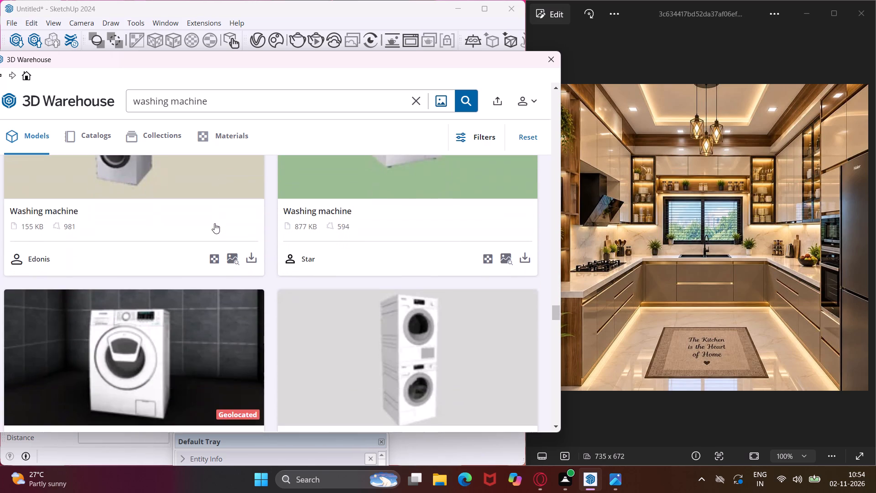
{"action": "scroll", "coordinate": [214, 223], "scroll_direction": "down", "scroll_amount": 8}
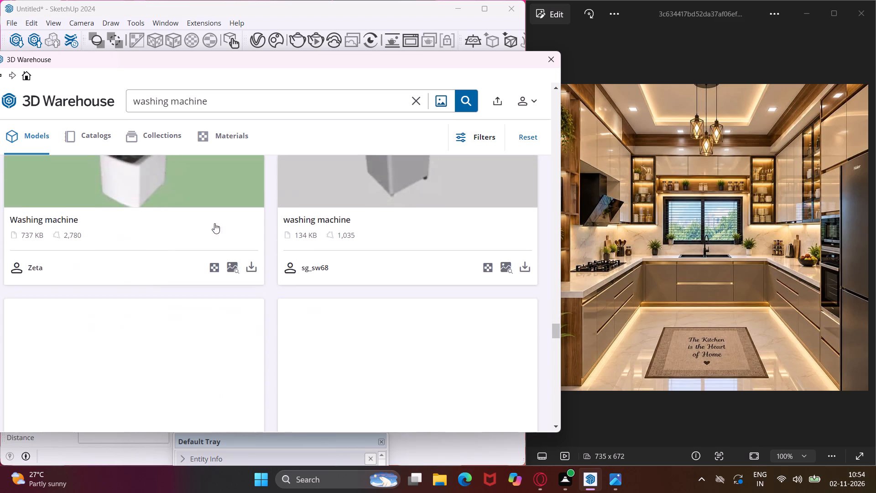
{"action": "scroll", "coordinate": [214, 223], "scroll_direction": "down", "scroll_amount": 3}
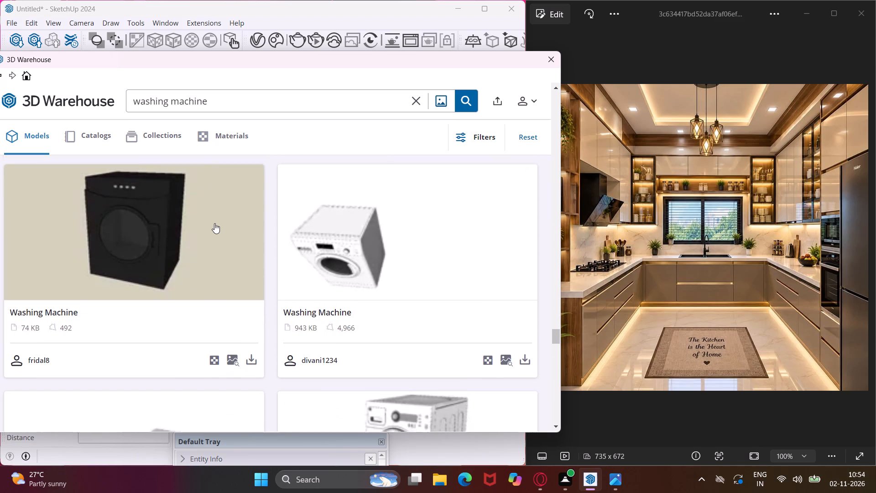
{"action": "scroll", "coordinate": [214, 223], "scroll_direction": "down", "scroll_amount": 2}
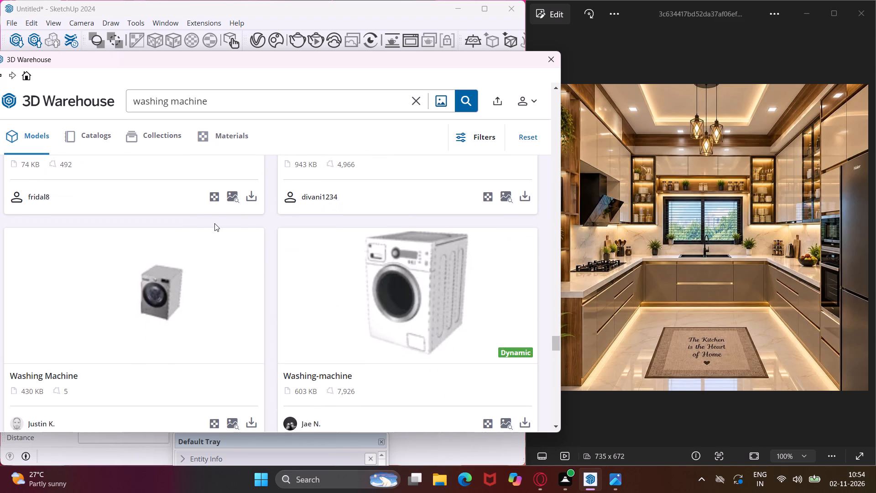
{"action": "scroll", "coordinate": [214, 223], "scroll_direction": "down", "scroll_amount": 4}
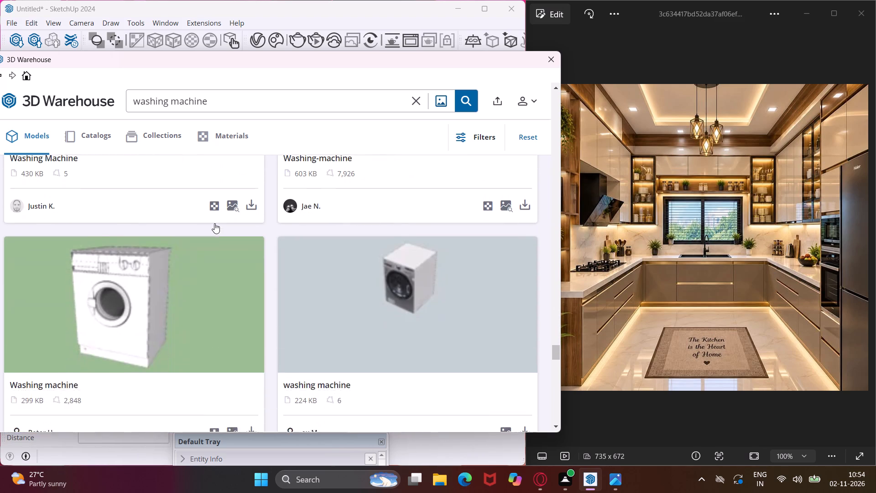
{"action": "scroll", "coordinate": [214, 223], "scroll_direction": "down", "scroll_amount": 6}
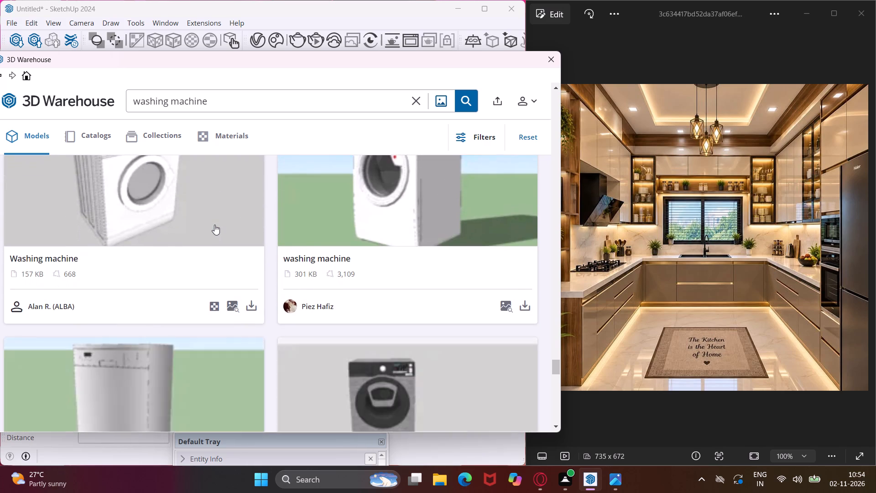
{"action": "scroll", "coordinate": [214, 225], "scroll_direction": "down", "scroll_amount": 10}
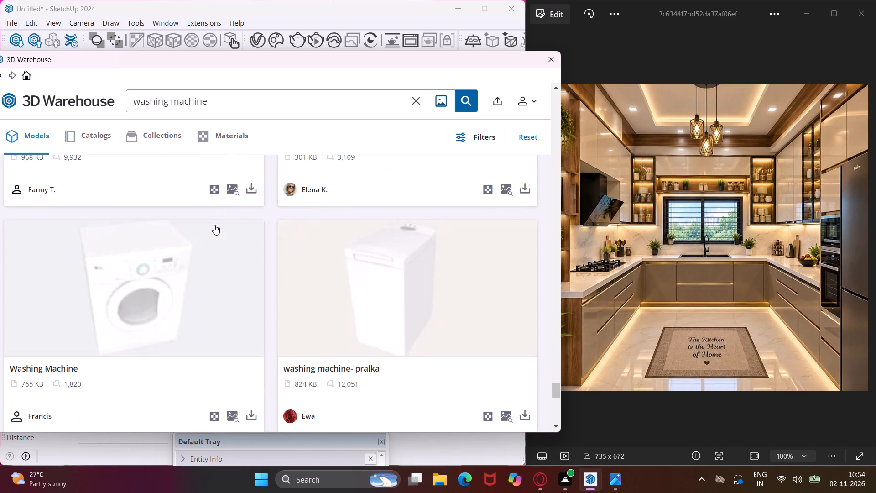
{"action": "scroll", "coordinate": [214, 225], "scroll_direction": "down", "scroll_amount": 8}
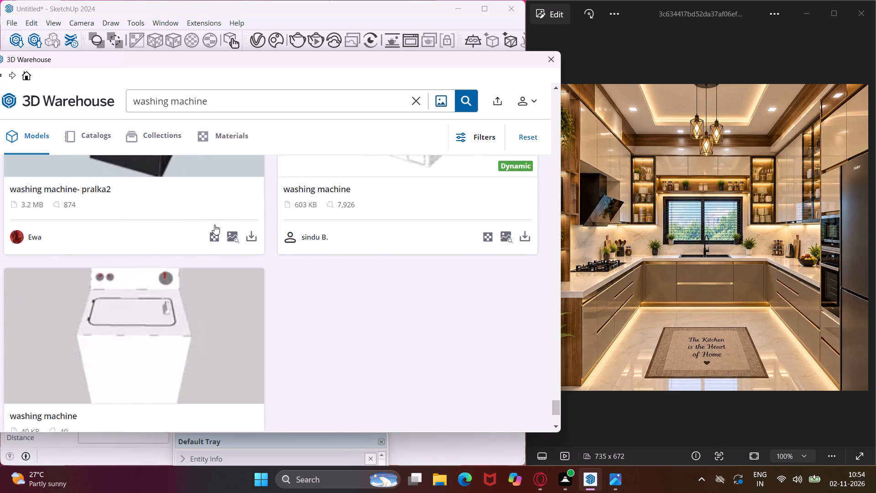
{"action": "scroll", "coordinate": [214, 225], "scroll_direction": "down", "scroll_amount": 4}
Replace the search term and search 3D Warehouse for "chimney".
{"action": "left_click", "coordinate": [220, 95]}
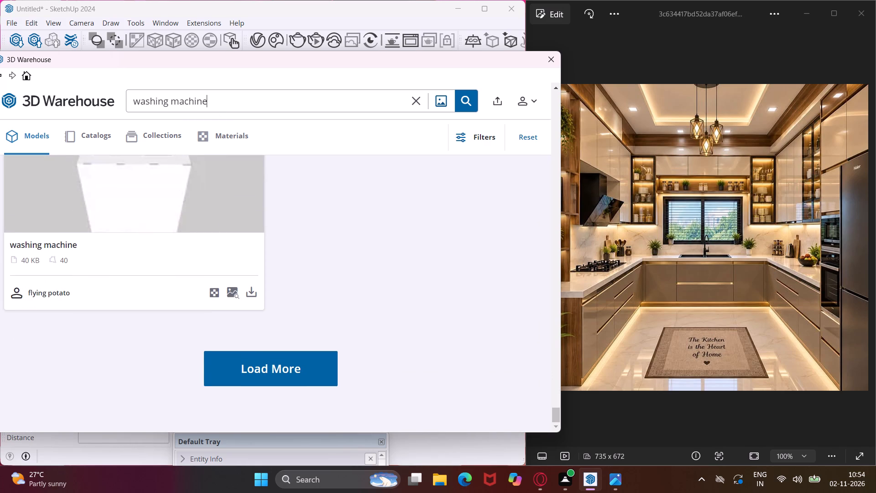
{"action": "key", "text": "BackSpace"}
{"action": "key", "text": "BackSpace"}
{"action": "key", "text": "BackSpace"}
{"action": "key", "text": "BackSpace"}
{"action": "key", "text": "BackSpace"}
{"action": "key", "text": "BackSpace"}
{"action": "key", "text": "BackSpace"}
{"action": "key", "text": "BackSpace"}
{"action": "key", "text": "BackSpace"}
{"action": "key", "text": "BackSpace"}
{"action": "key", "text": "BackSpace"}
{"action": "key", "text": "BackSpace"}
{"action": "key", "text": "BackSpace"}
{"action": "key", "text": "BackSpace"}
{"action": "key", "text": "BackSpace"}
{"action": "key", "text": "BackSpace"}
{"action": "key", "text": "BackSpace"}
{"action": "key", "text": "BackSpace"}
{"action": "key", "text": "BackSpace"}
{"action": "key", "text": "BackSpace"}
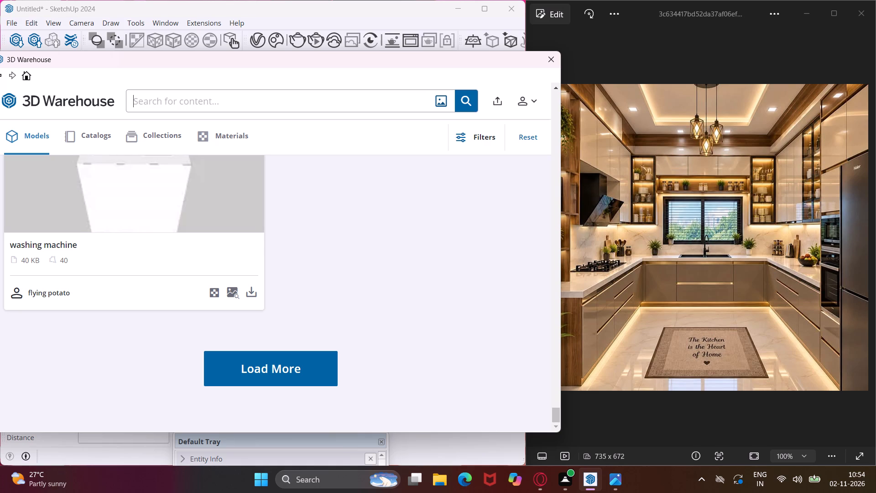
{"action": "key", "text": "c"}
{"action": "key", "text": "h"}
{"action": "type", "text": "imne"}
{"action": "key", "text": "y"}
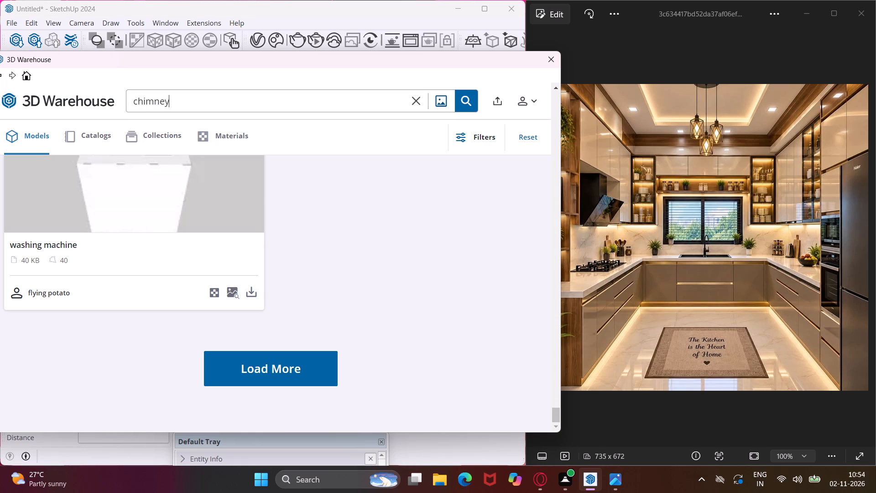
{"action": "key", "text": "Return"}
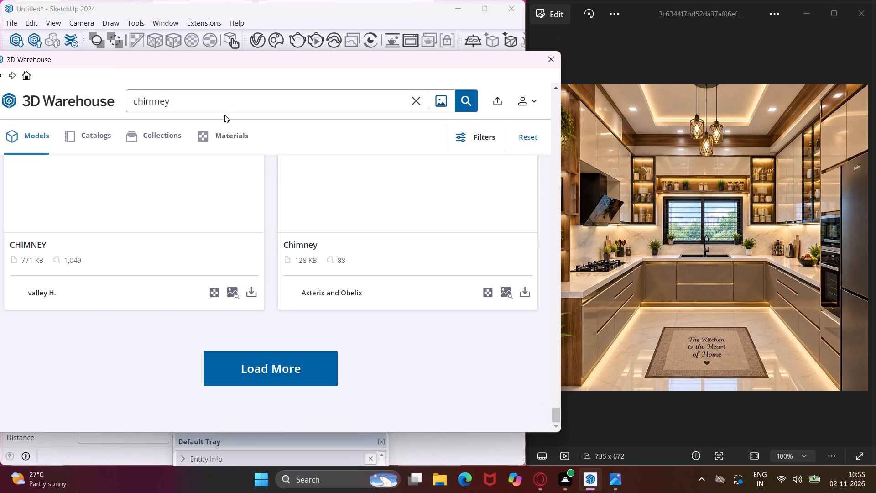
Find the black angled 60 KB geolocated kitchen chimney among the models and load it directly into the model.
{"action": "scroll", "coordinate": [228, 169], "scroll_direction": "up", "scroll_amount": 5}
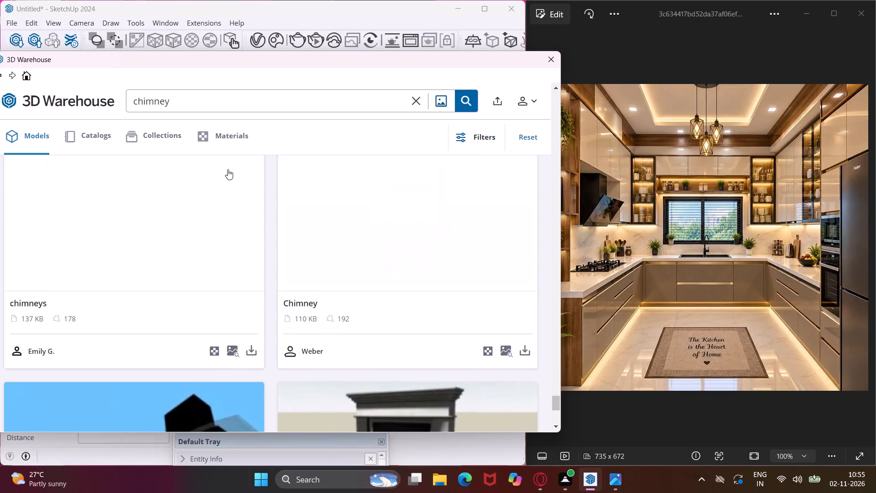
{"action": "scroll", "coordinate": [228, 169], "scroll_direction": "up", "scroll_amount": 19}
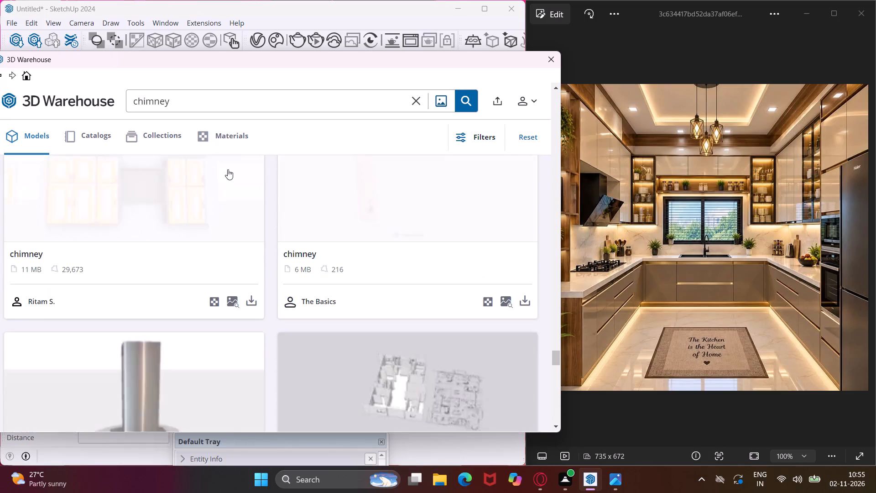
{"action": "scroll", "coordinate": [228, 169], "scroll_direction": "up", "scroll_amount": 6}
{"action": "scroll", "coordinate": [228, 169], "scroll_direction": "up", "scroll_amount": 20}
{"action": "scroll", "coordinate": [228, 169], "scroll_direction": "up", "scroll_amount": 9}
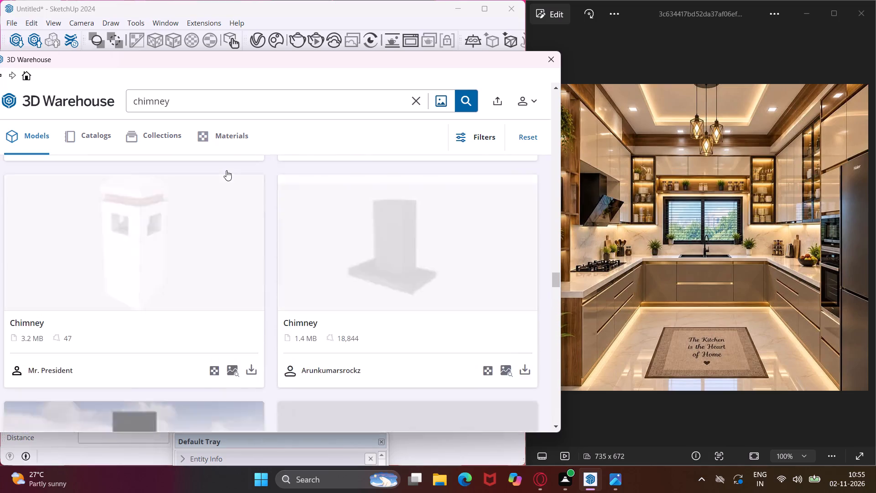
{"action": "scroll", "coordinate": [226, 170], "scroll_direction": "up", "scroll_amount": 20}
{"action": "scroll", "coordinate": [222, 171], "scroll_direction": "up", "scroll_amount": 15}
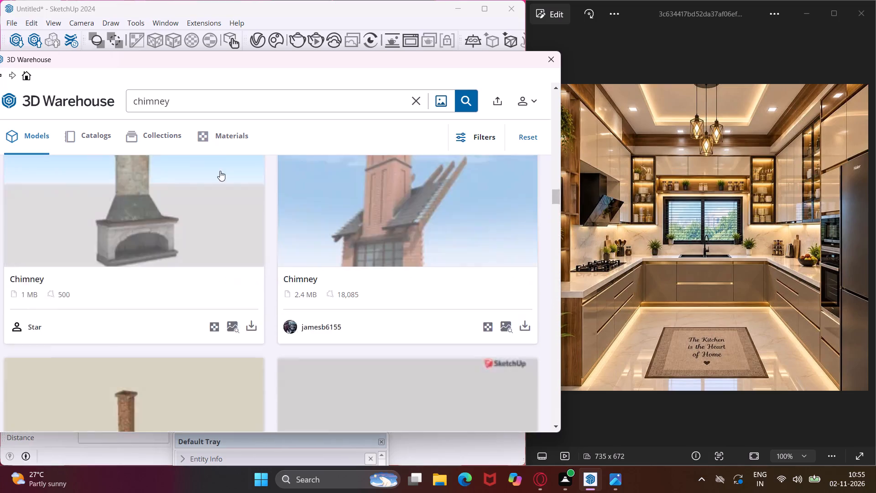
{"action": "scroll", "coordinate": [220, 171], "scroll_direction": "up", "scroll_amount": 20}
{"action": "scroll", "coordinate": [220, 171], "scroll_direction": "up", "scroll_amount": 13}
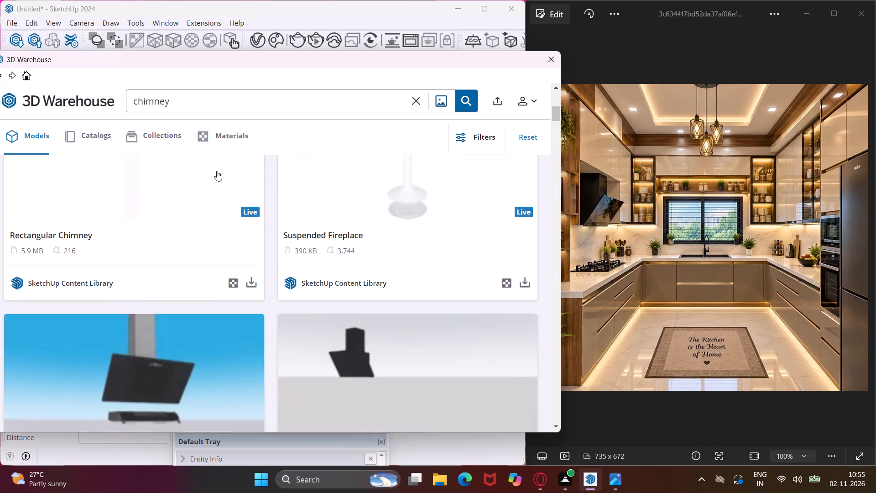
{"action": "scroll", "coordinate": [217, 171], "scroll_direction": "down", "scroll_amount": 4}
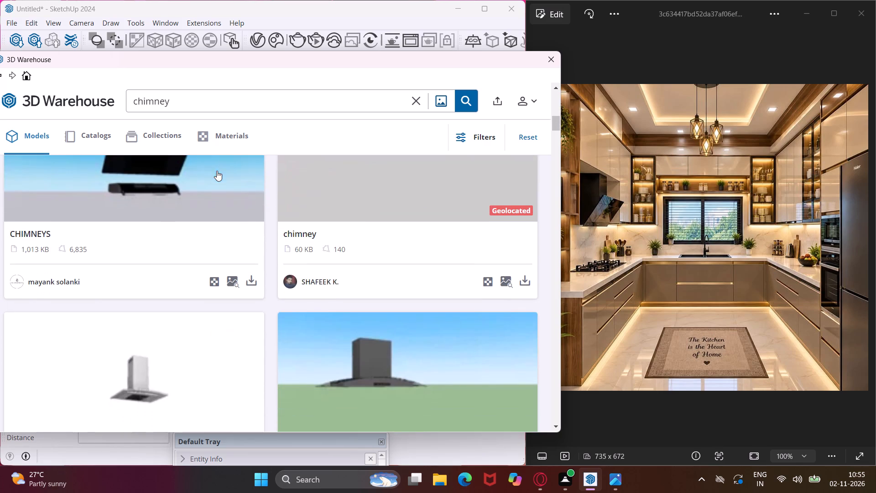
{"action": "left_click", "coordinate": [528, 284]}
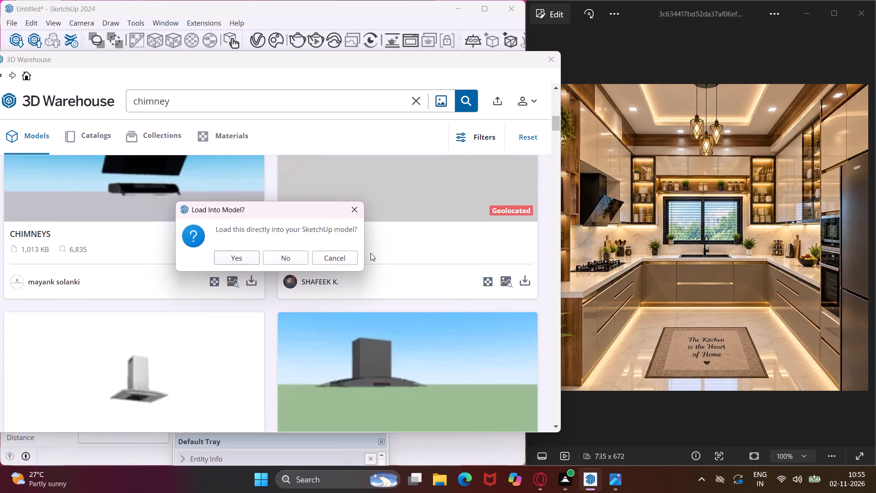
{"action": "left_click", "coordinate": [233, 255]}
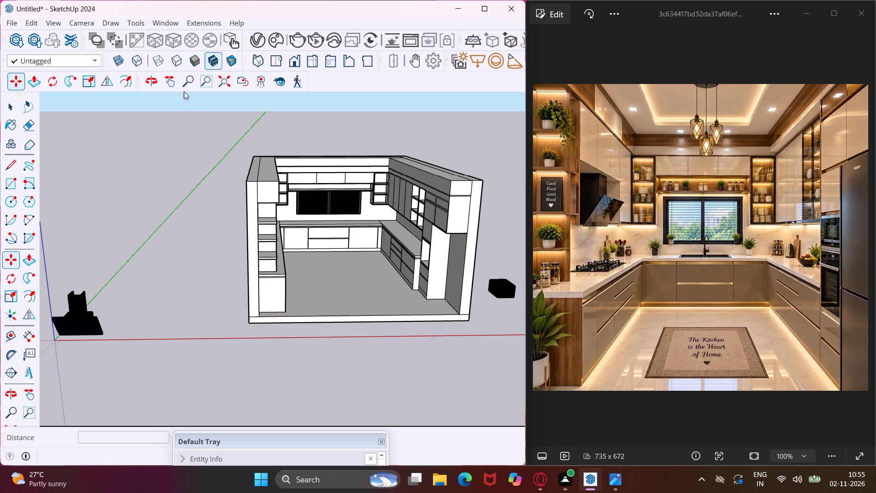
Reopen 3D Warehouse and replace the search term to search for "stove".
{"action": "left_click", "coordinate": [170, 24]}
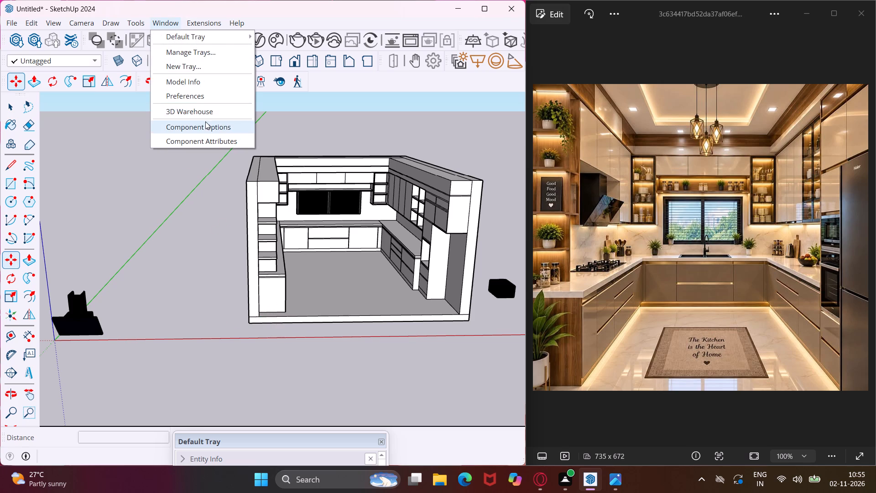
{"action": "left_click", "coordinate": [203, 108]}
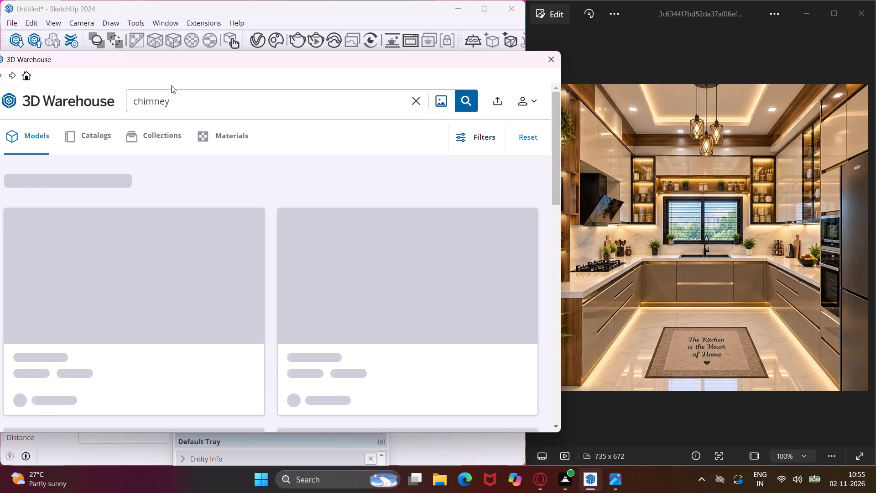
{"action": "left_click", "coordinate": [168, 101]}
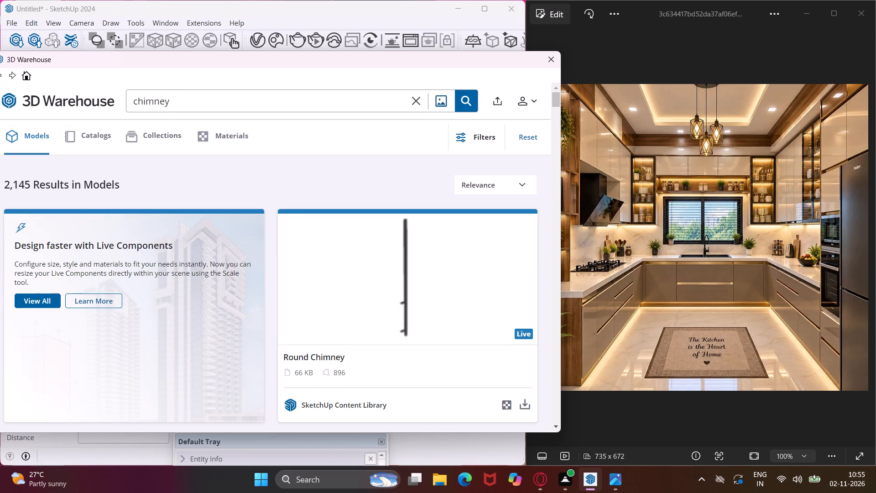
{"action": "key", "text": "BackSpace"}
{"action": "key", "text": "BackSpace"}
{"action": "key", "text": "BackSpace"}
{"action": "key", "text": "BackSpace"}
{"action": "key", "text": "BackSpace"}
{"action": "key", "text": "BackSpace"}
{"action": "key", "text": "BackSpace"}
{"action": "key", "text": "BackSpace"}
{"action": "key", "text": "BackSpace"}
{"action": "key", "text": "BackSpace"}
{"action": "key", "text": "BackSpace"}
{"action": "key", "text": "BackSpace"}
{"action": "key", "text": "BackSpace"}
{"action": "key", "text": "BackSpace"}
{"action": "key", "text": "BackSpace"}
{"action": "key", "text": "BackSpace"}
{"action": "key", "text": "BackSpace"}
{"action": "key", "text": "BackSpace"}
{"action": "key", "text": "BackSpace"}
{"action": "key", "text": "BackSpace"}
{"action": "key", "text": "s"}
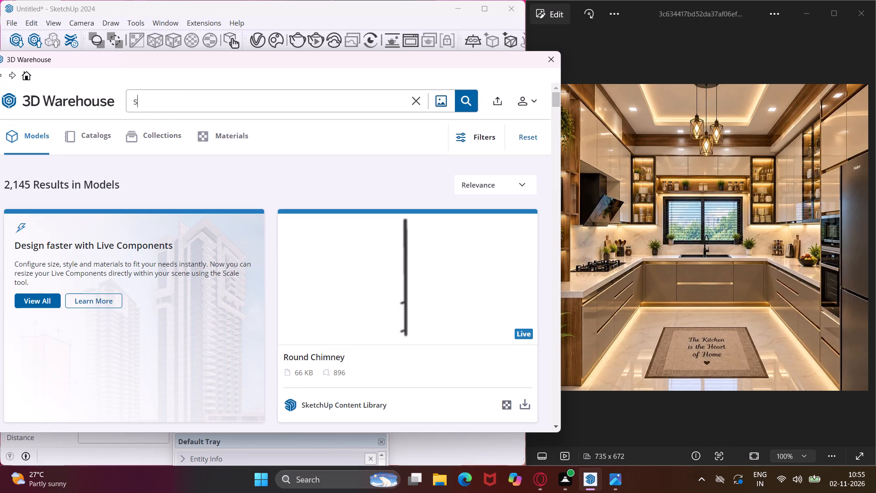
{"action": "key", "text": "t"}
{"action": "type", "text": "ove"}
{"action": "key", "text": "Return"}
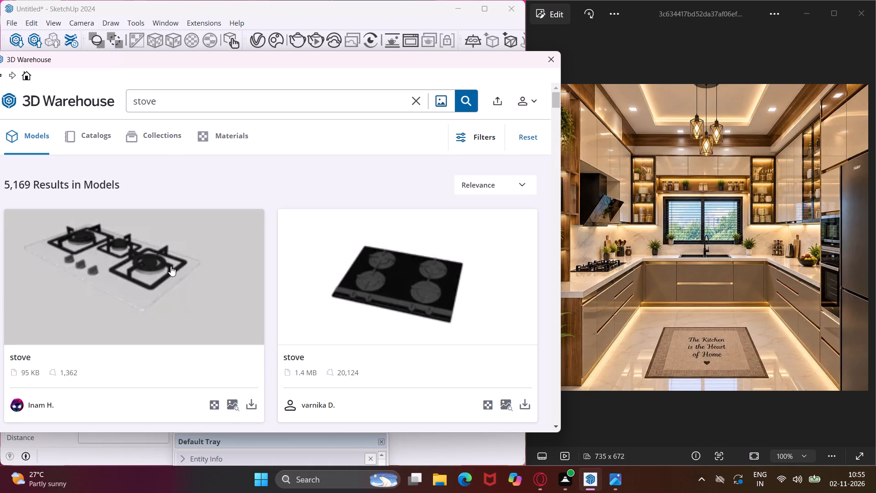
Find the white 574 KB freestanding stove with oven, load it directly into the model and place it between the chimney and the kitchen.
{"action": "scroll", "coordinate": [171, 266], "scroll_direction": "down", "scroll_amount": 8}
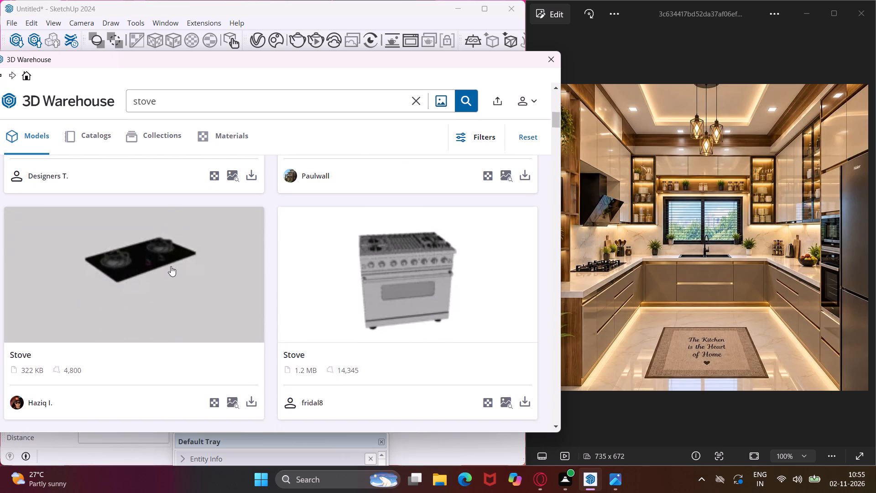
{"action": "scroll", "coordinate": [171, 266], "scroll_direction": "down", "scroll_amount": 6}
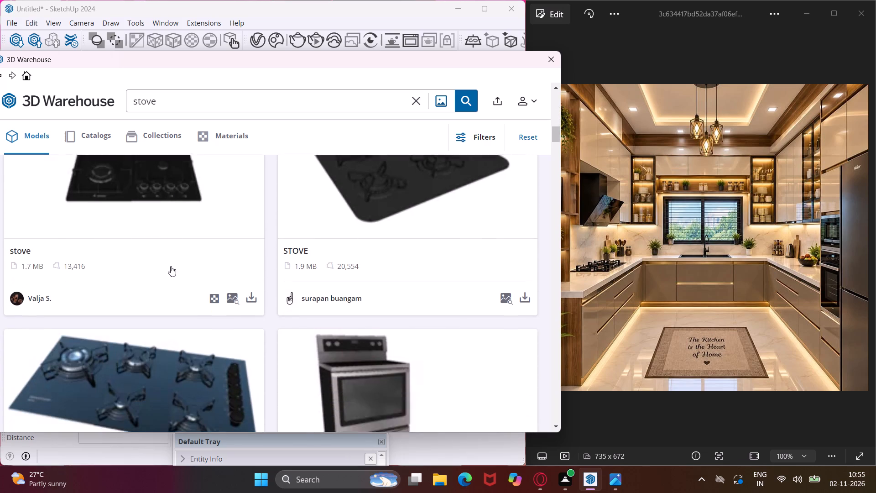
{"action": "scroll", "coordinate": [171, 266], "scroll_direction": "down", "scroll_amount": 1}
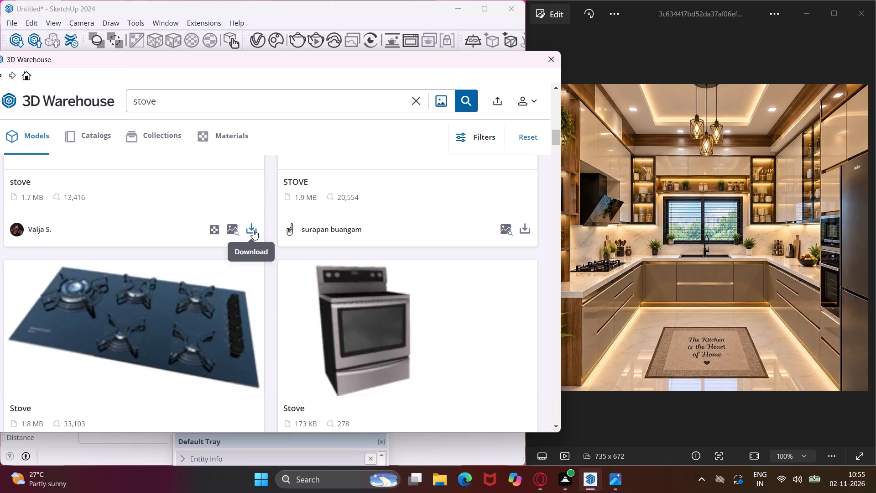
{"action": "scroll", "coordinate": [166, 318], "scroll_direction": "down", "scroll_amount": 6}
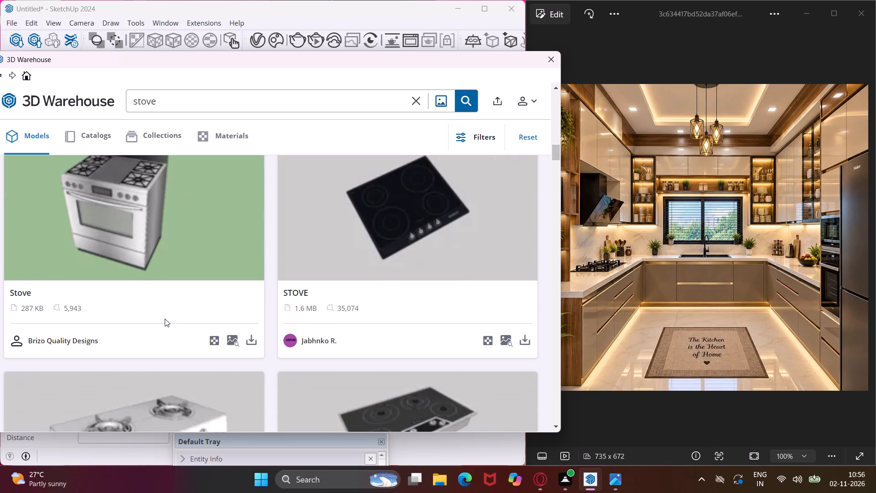
{"action": "scroll", "coordinate": [165, 319], "scroll_direction": "down", "scroll_amount": 7}
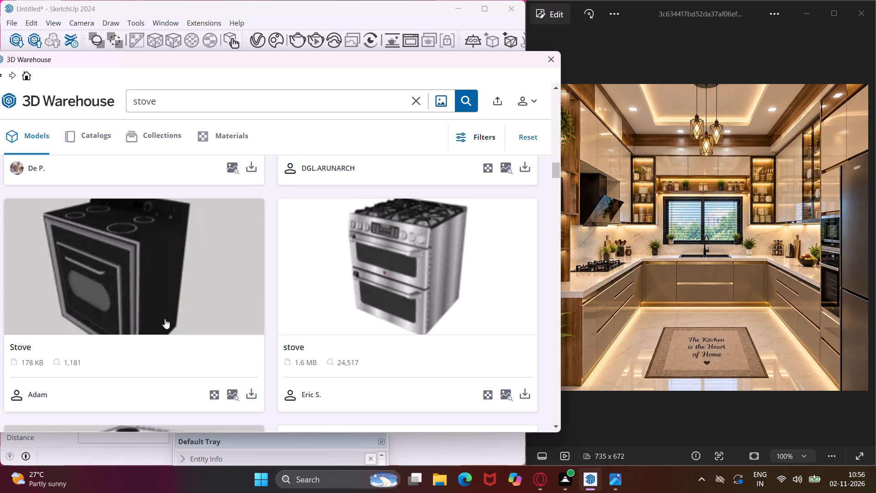
{"action": "scroll", "coordinate": [165, 319], "scroll_direction": "down", "scroll_amount": 1}
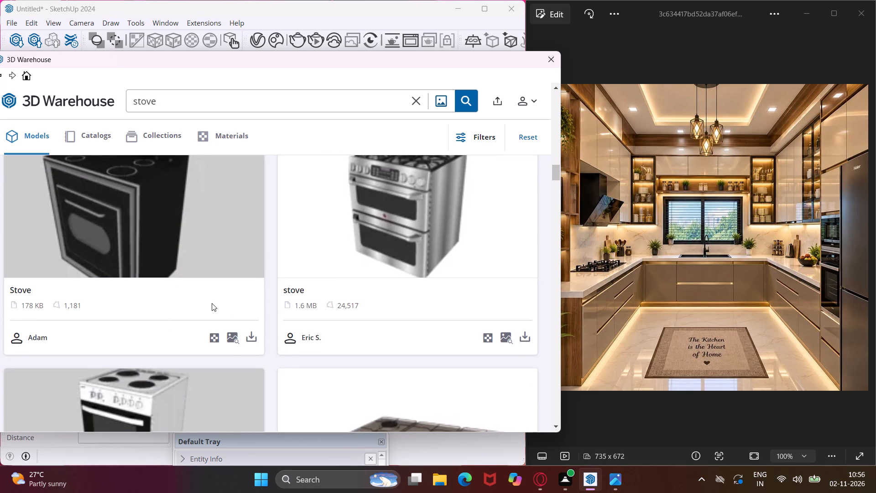
{"action": "scroll", "coordinate": [211, 303], "scroll_direction": "down", "scroll_amount": 3}
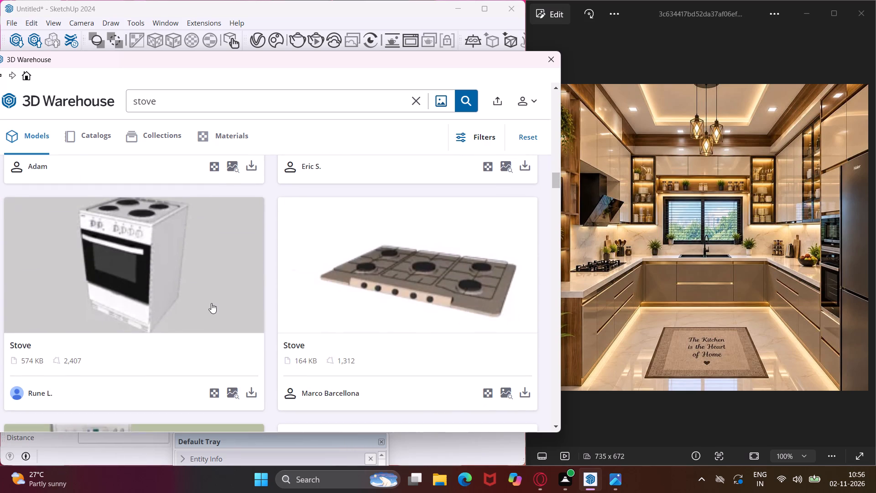
{"action": "left_click", "coordinate": [248, 388]}
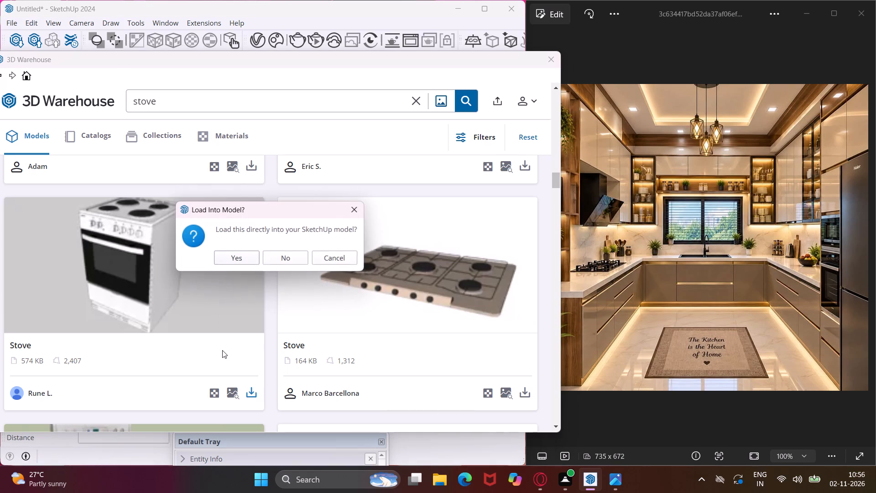
{"action": "left_click", "coordinate": [252, 265]}
{"action": "left_click", "coordinate": [250, 259]}
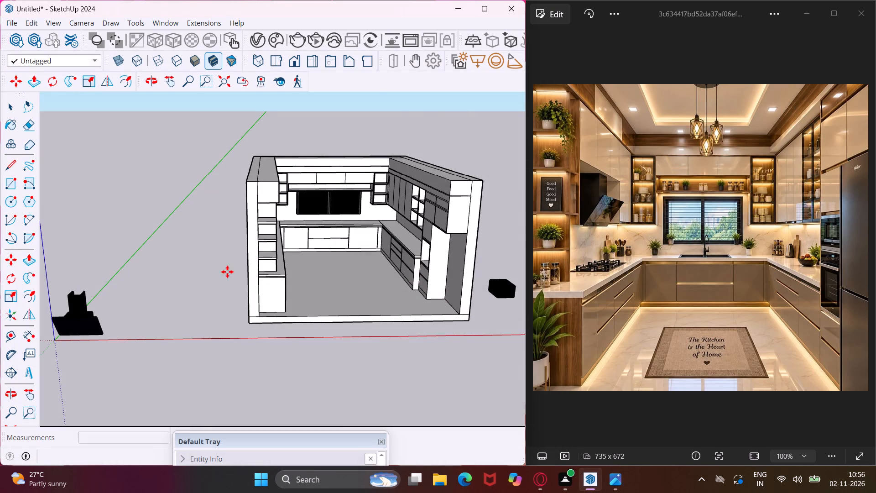
{"action": "left_click", "coordinate": [160, 333]}
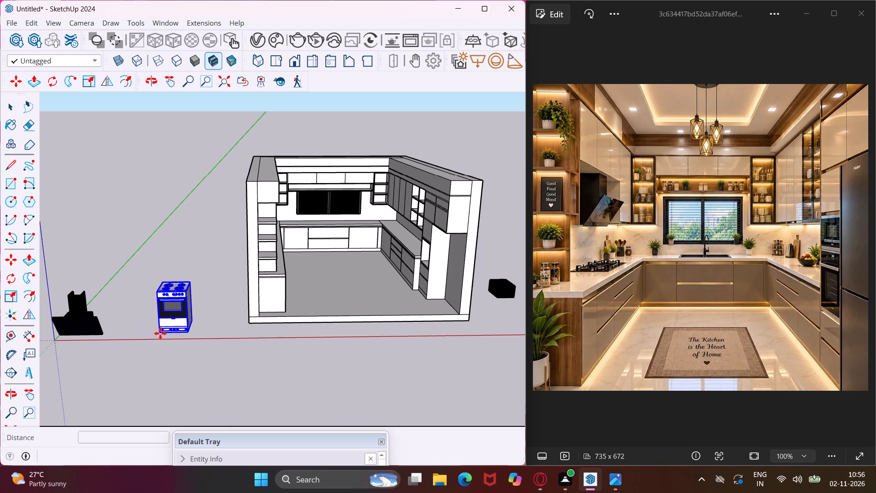
{"action": "key", "text": "Escape"}
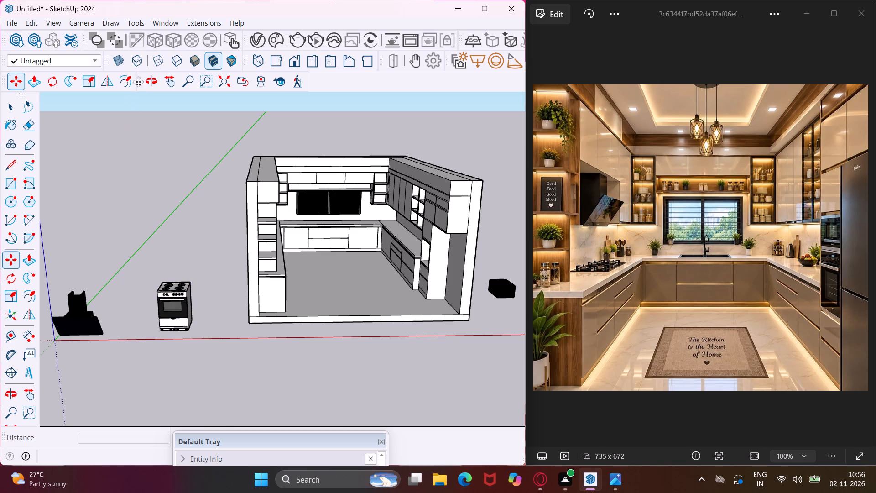
Find the black three-burner Bosch Stove cooktop in 3D Warehouse, load it into the model and place it on the red axis beside the freestanding stove.
{"action": "left_click", "coordinate": [153, 23]}
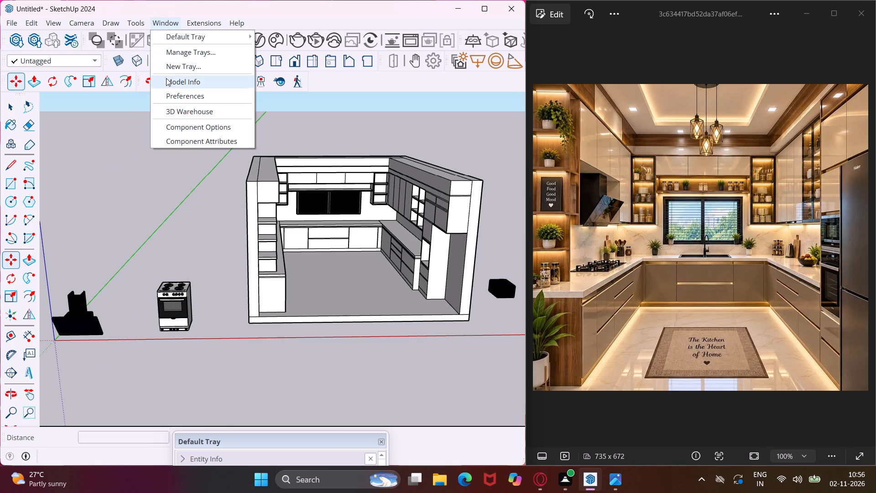
{"action": "left_click", "coordinate": [171, 115]}
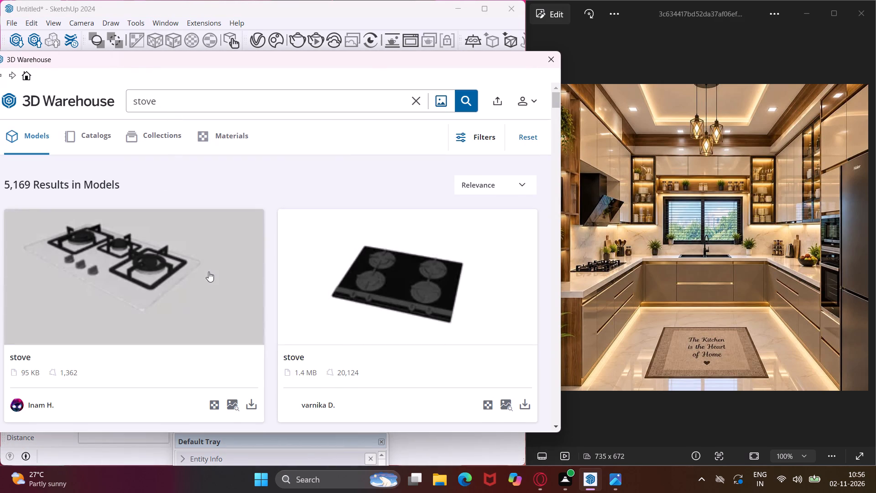
{"action": "scroll", "coordinate": [209, 272], "scroll_direction": "down", "scroll_amount": 2}
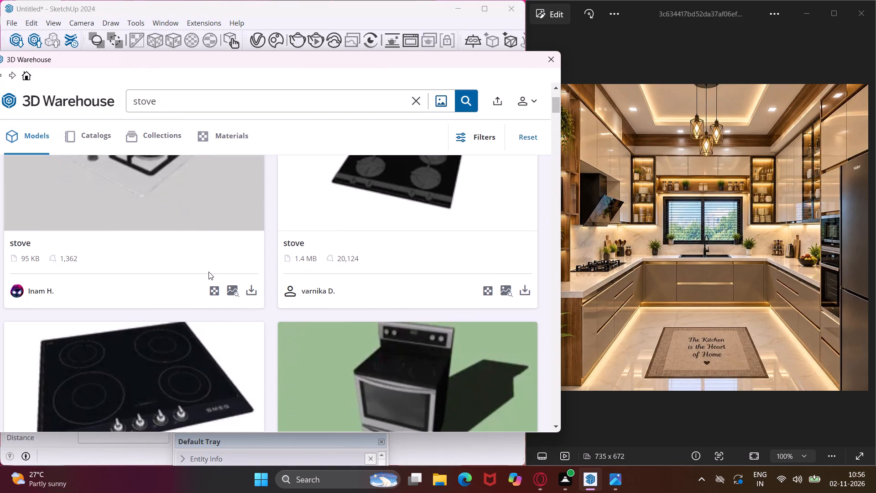
{"action": "scroll", "coordinate": [209, 272], "scroll_direction": "down", "scroll_amount": 7}
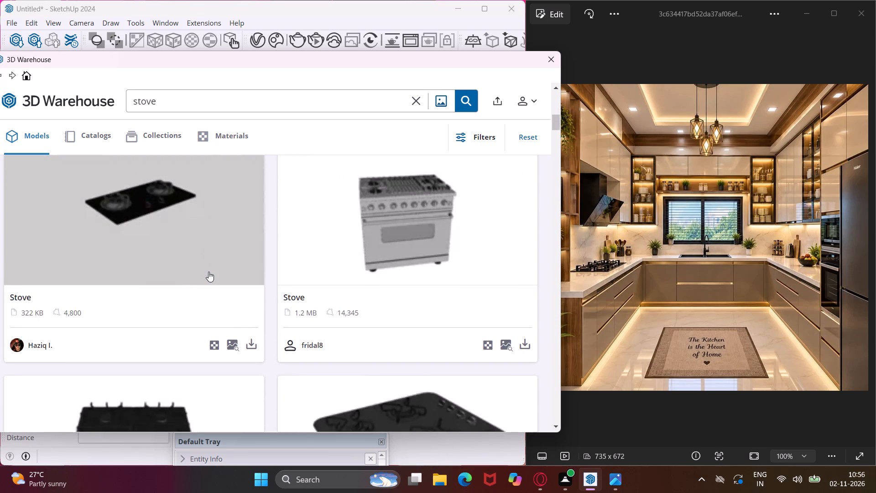
{"action": "scroll", "coordinate": [209, 272], "scroll_direction": "down", "scroll_amount": 17}
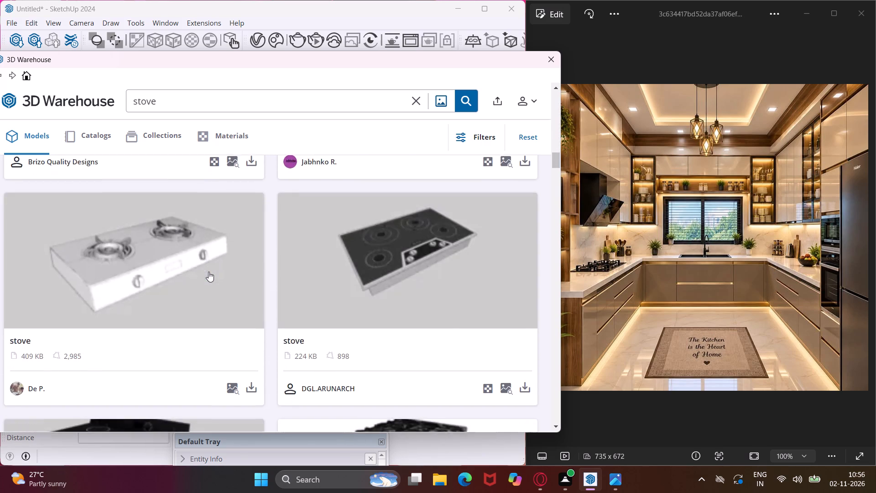
{"action": "scroll", "coordinate": [209, 272], "scroll_direction": "down", "scroll_amount": 15}
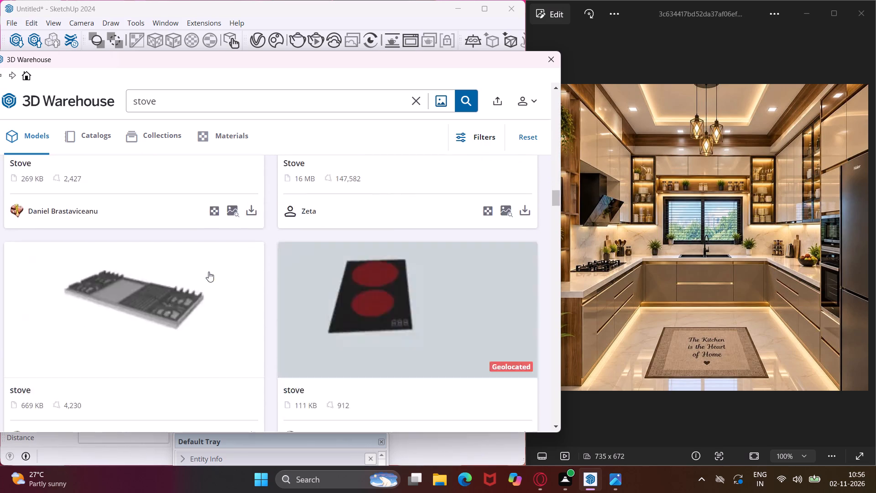
{"action": "scroll", "coordinate": [209, 272], "scroll_direction": "down", "scroll_amount": 9}
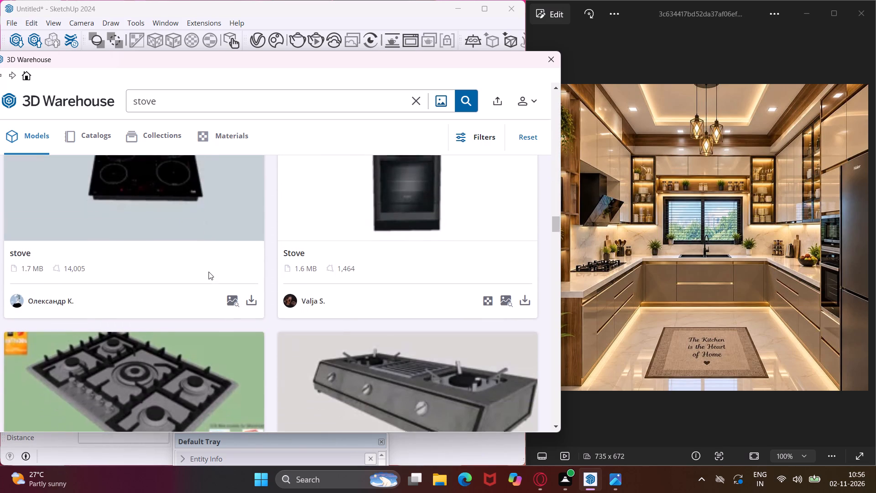
{"action": "scroll", "coordinate": [209, 272], "scroll_direction": "down", "scroll_amount": 5}
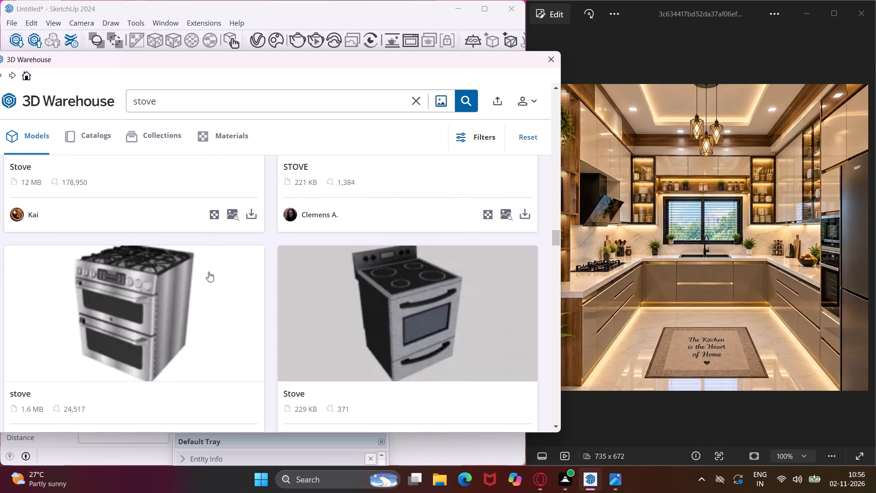
{"action": "scroll", "coordinate": [209, 272], "scroll_direction": "down", "scroll_amount": 9}
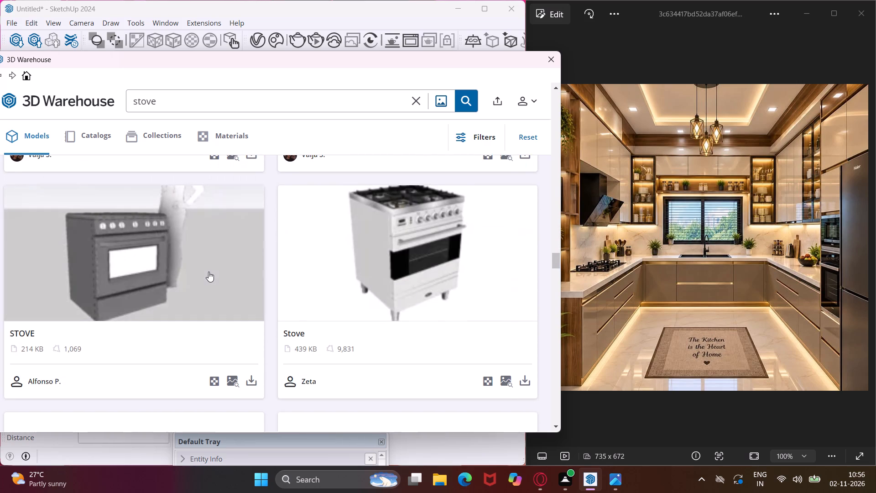
{"action": "scroll", "coordinate": [209, 272], "scroll_direction": "down", "scroll_amount": 8}
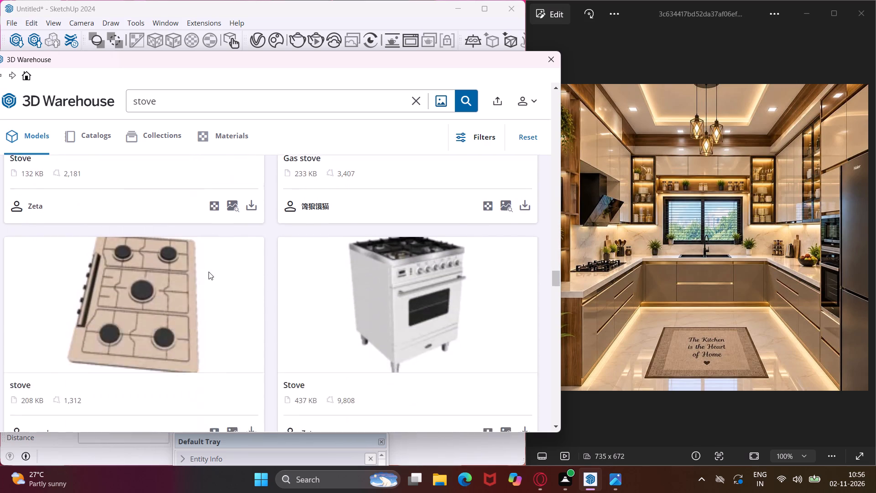
{"action": "scroll", "coordinate": [209, 272], "scroll_direction": "down", "scroll_amount": 3}
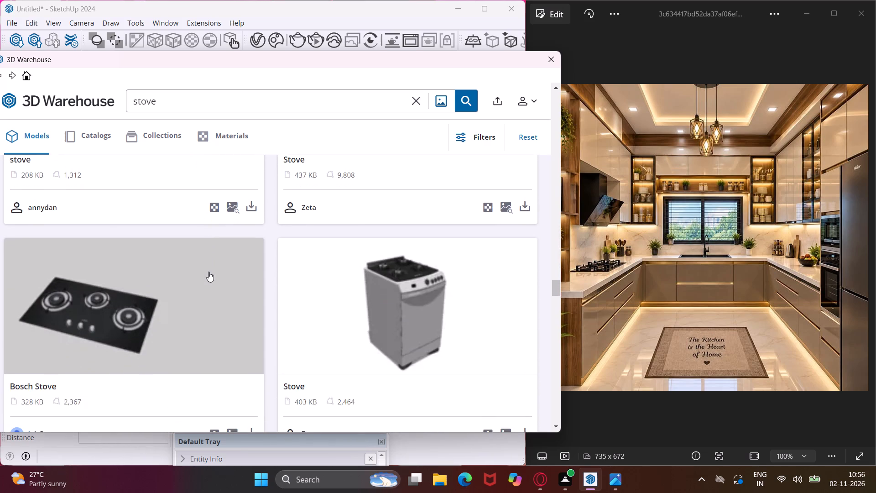
{"action": "scroll", "coordinate": [209, 272], "scroll_direction": "down", "scroll_amount": 2}
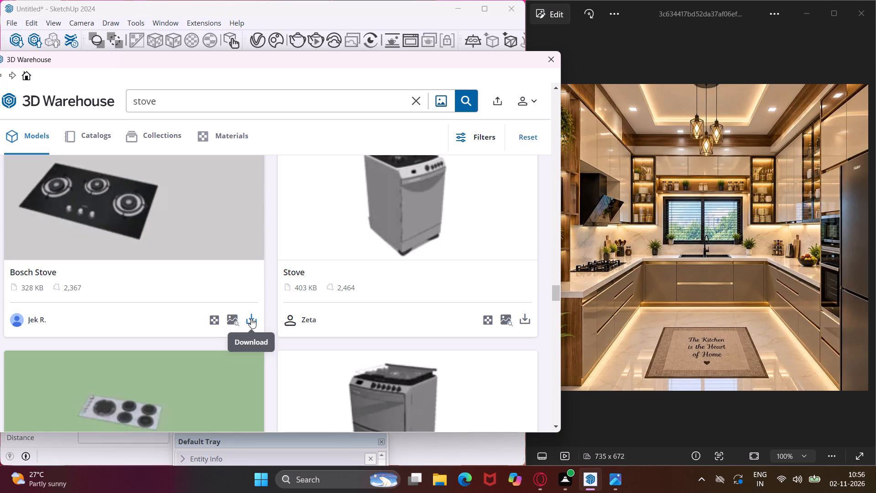
{"action": "left_click", "coordinate": [251, 318]}
{"action": "left_click", "coordinate": [246, 257]}
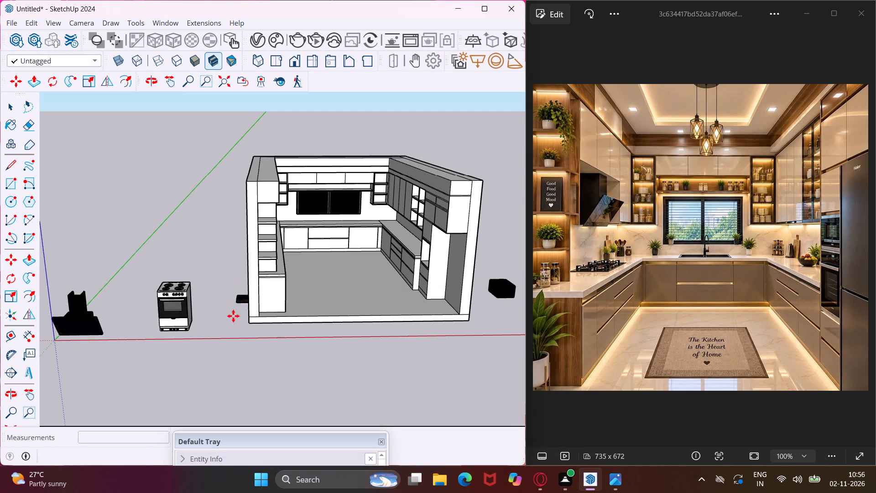
{"action": "left_click", "coordinate": [221, 346]}
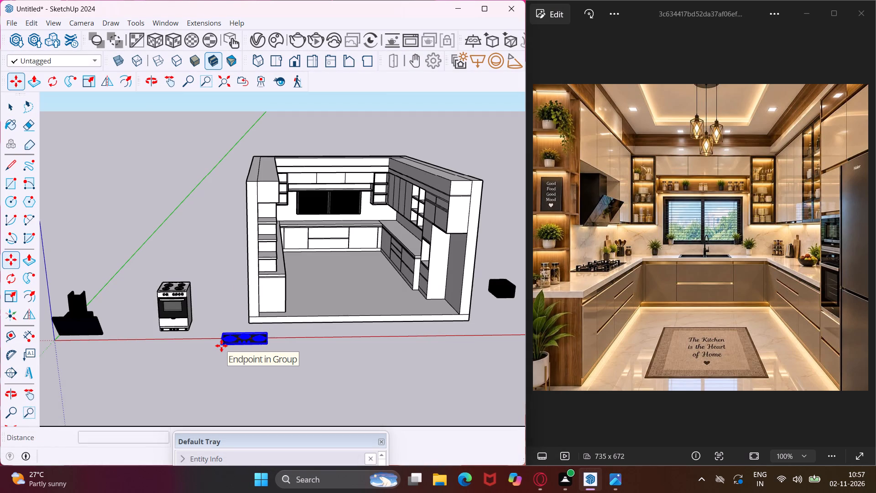
{"action": "key", "text": "Escape"}
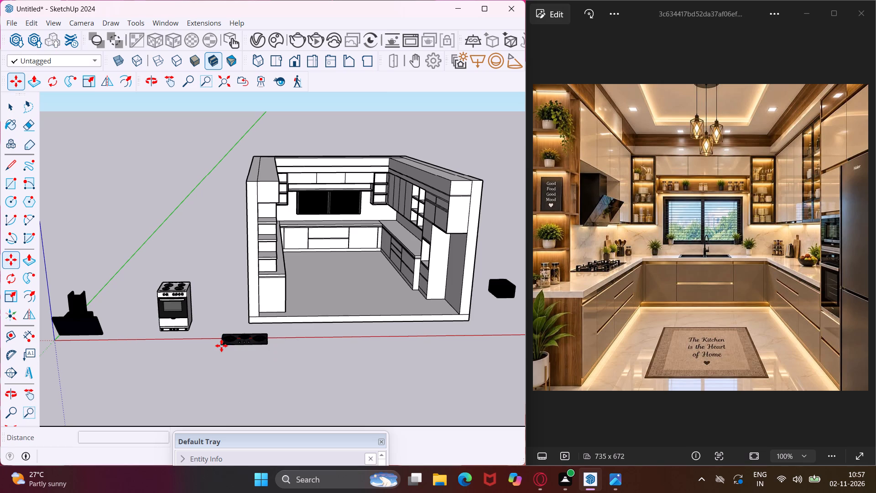
Reopen 3D Warehouse and replace the search term to search for "sink".
{"action": "left_click", "coordinate": [199, 22]}
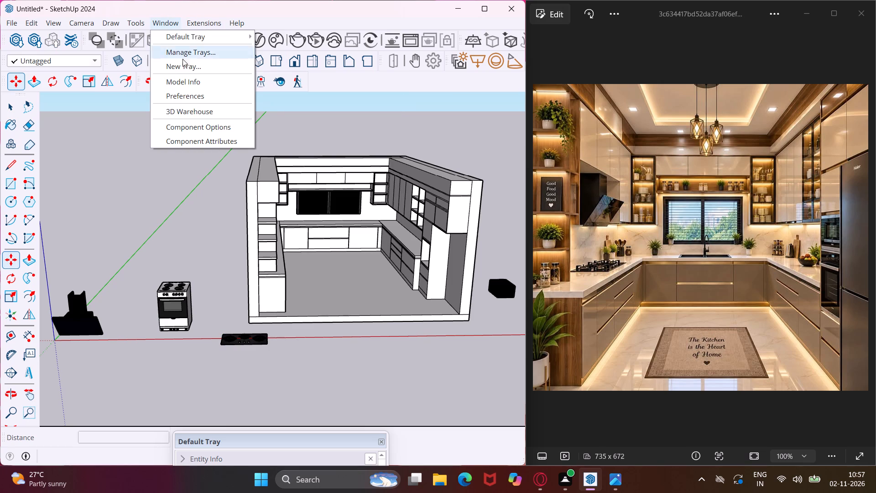
{"action": "left_click", "coordinate": [196, 110]}
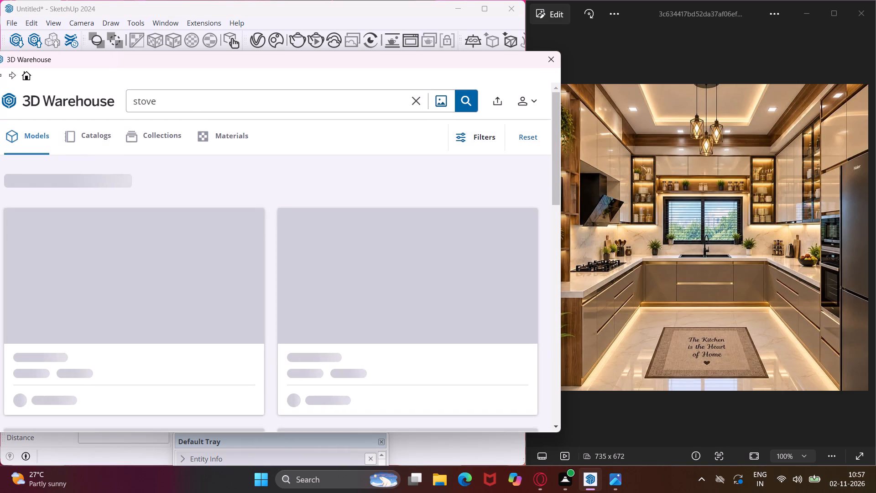
{"action": "left_click", "coordinate": [196, 103]}
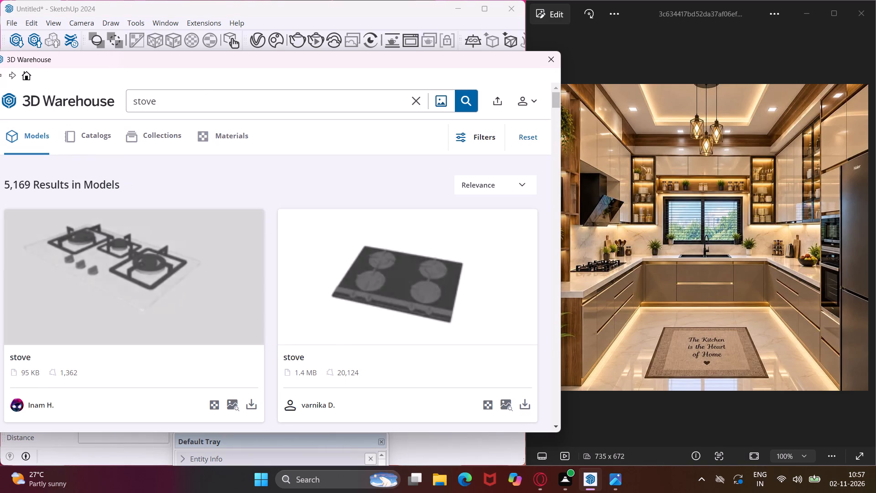
{"action": "key", "text": "BackSpace"}
{"action": "key", "text": "BackSpace"}
{"action": "key", "text": "BackSpace"}
{"action": "key", "text": "BackSpace"}
{"action": "key", "text": "BackSpace"}
{"action": "key", "text": "BackSpace"}
{"action": "key", "text": "BackSpace"}
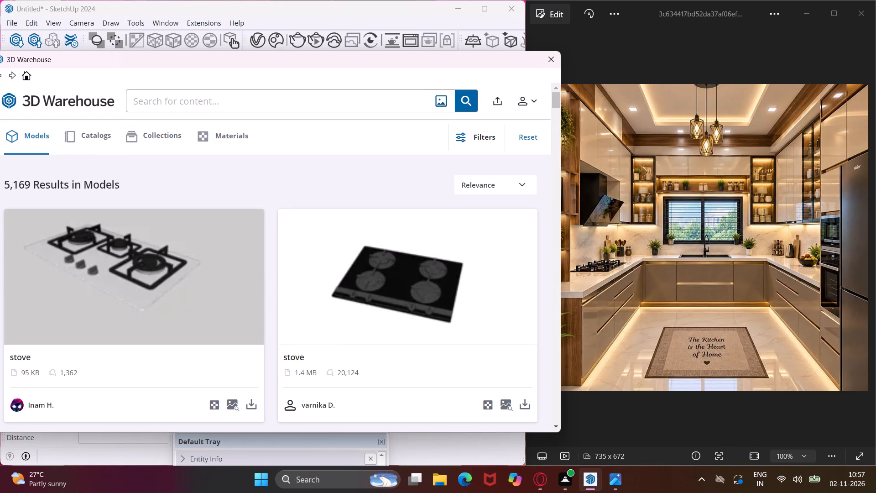
{"action": "key", "text": "s"}
{"action": "type", "text": "in"}
{"action": "key", "text": "k"}
{"action": "key", "text": "Return"}
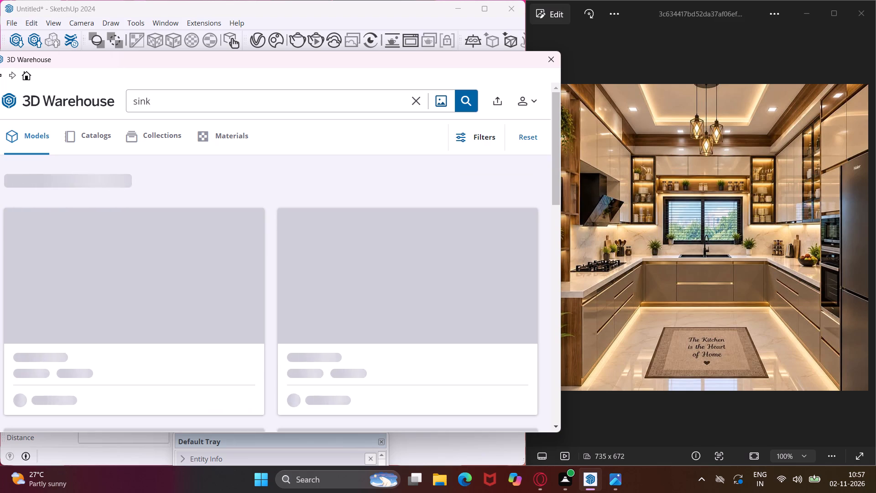
Find the black 2.1 MB sink with drainboard and spring faucet, load it directly into the model and place it in front of the kitchen.
{"action": "scroll", "coordinate": [229, 231], "scroll_direction": "down", "scroll_amount": 5}
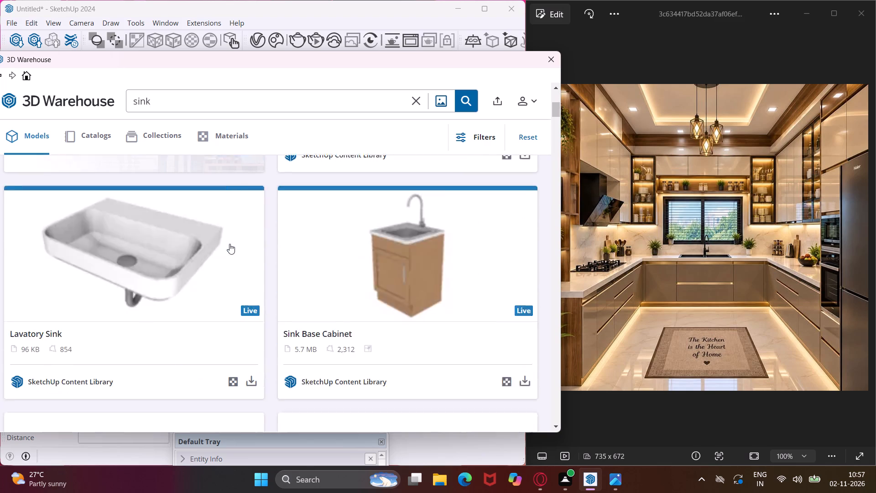
{"action": "scroll", "coordinate": [229, 244], "scroll_direction": "down", "scroll_amount": 8}
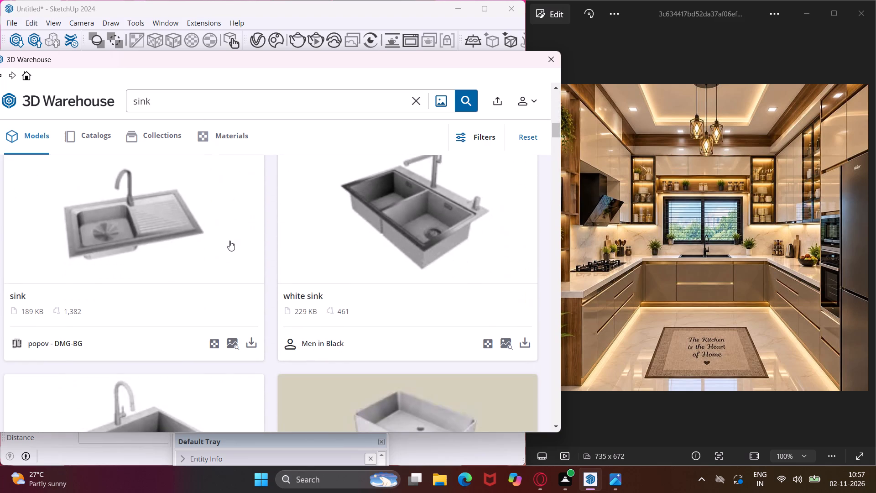
{"action": "scroll", "coordinate": [229, 241], "scroll_direction": "down", "scroll_amount": 2}
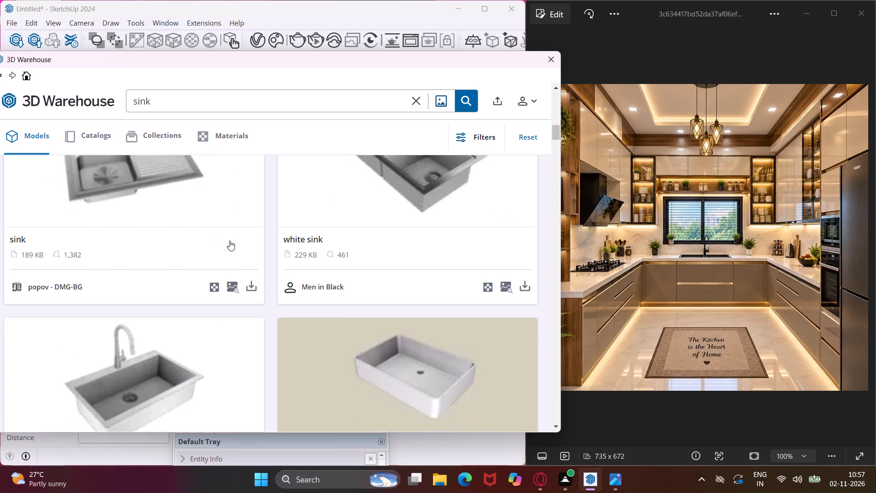
{"action": "scroll", "coordinate": [229, 241], "scroll_direction": "down", "scroll_amount": 2}
{"action": "scroll", "coordinate": [229, 241], "scroll_direction": "up", "scroll_amount": 4}
{"action": "scroll", "coordinate": [229, 241], "scroll_direction": "down", "scroll_amount": 12}
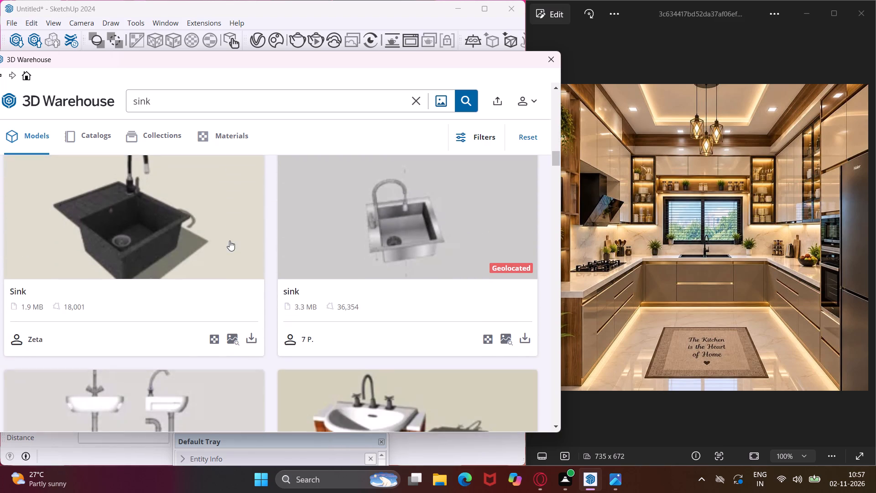
{"action": "scroll", "coordinate": [229, 241], "scroll_direction": "down", "scroll_amount": 12}
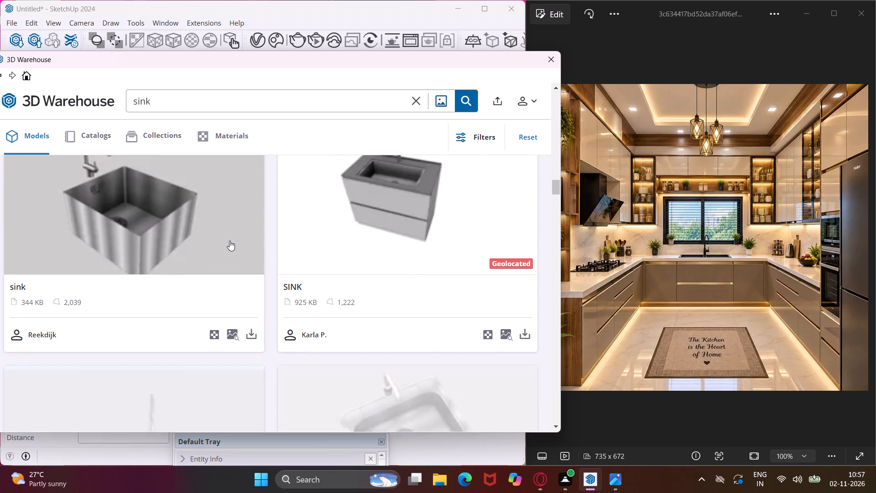
{"action": "scroll", "coordinate": [229, 241], "scroll_direction": "down", "scroll_amount": 10}
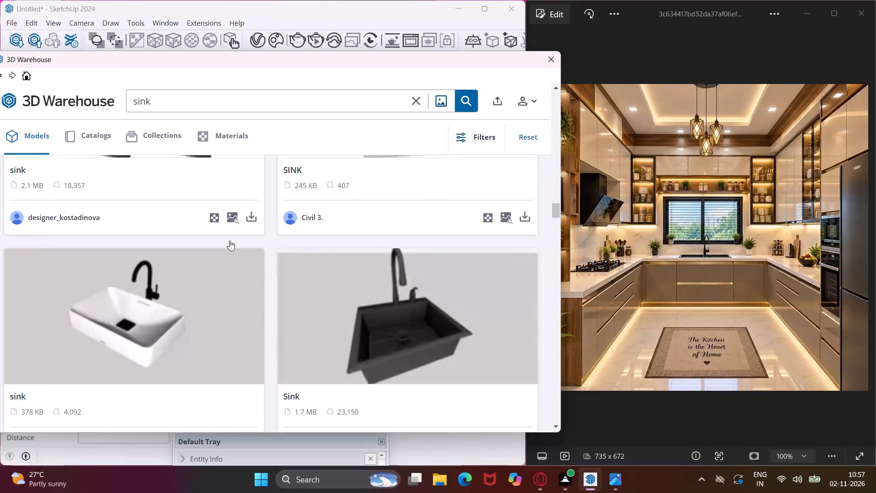
{"action": "scroll", "coordinate": [229, 241], "scroll_direction": "up", "scroll_amount": 3}
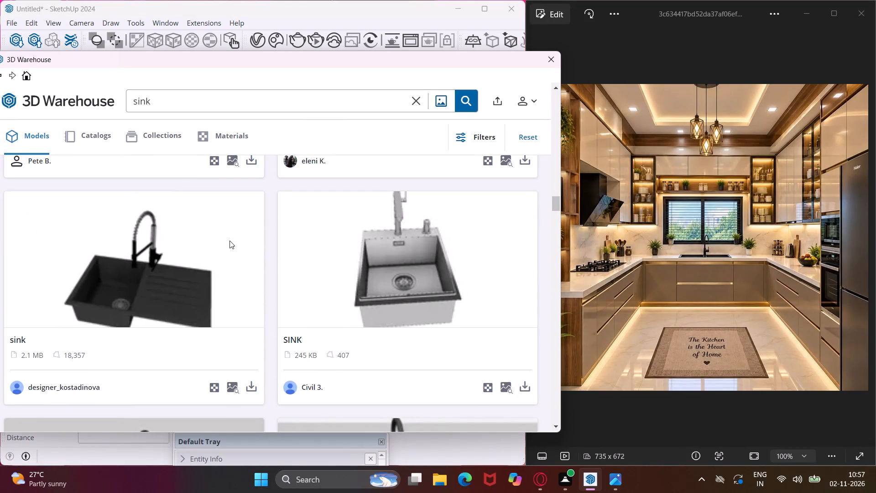
{"action": "scroll", "coordinate": [229, 241], "scroll_direction": "down", "scroll_amount": 1}
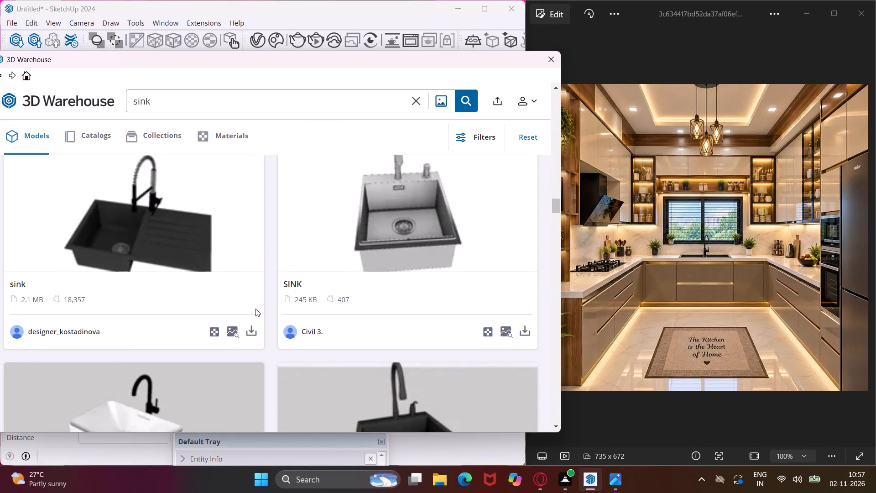
{"action": "left_click", "coordinate": [252, 330]}
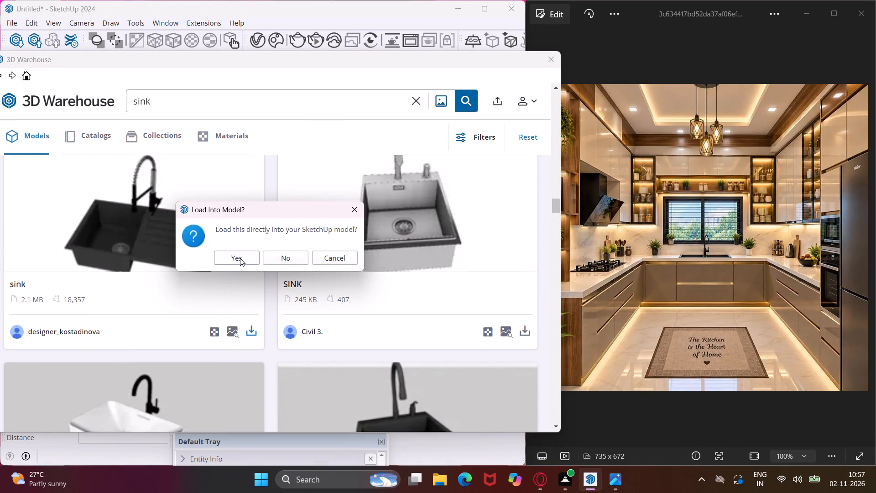
{"action": "left_click", "coordinate": [240, 258]}
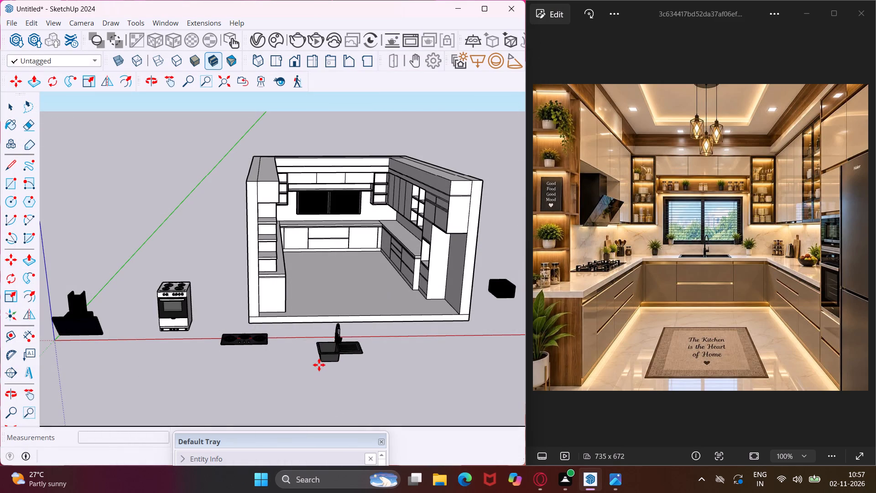
{"action": "left_click", "coordinate": [319, 365]}
{"action": "key", "text": "Escape"}
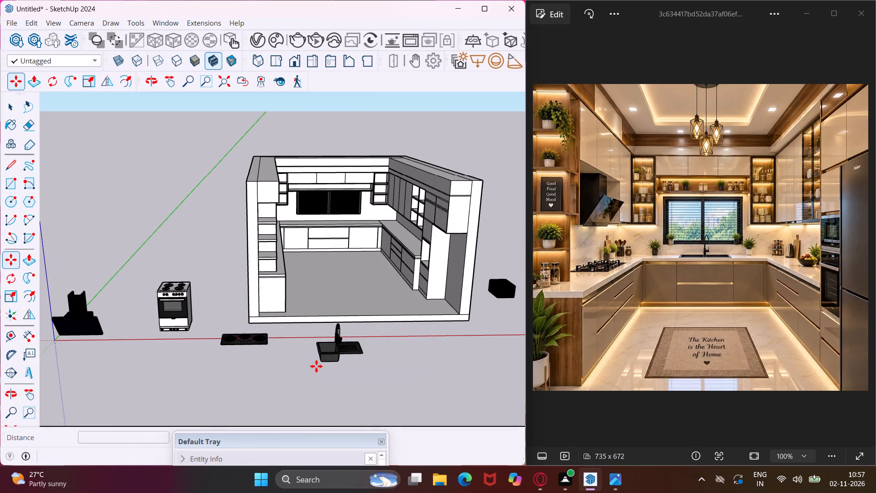
Move the sink by its front rim corner about 26' 11" onto the back countertop, below the window.
{"action": "scroll", "coordinate": [369, 354], "scroll_direction": "up", "scroll_amount": 8}
{"action": "key", "text": "Escape"}
{"action": "key", "text": "space"}
{"action": "left_click", "coordinate": [272, 371]}
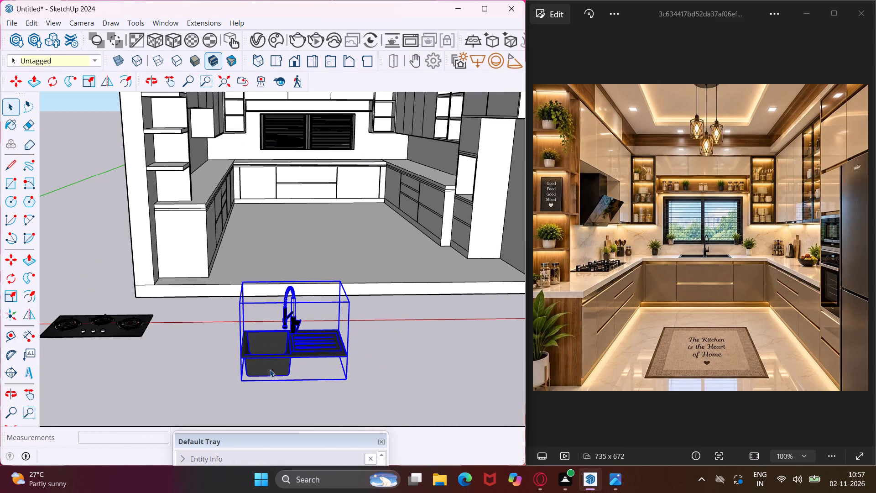
{"action": "key", "text": "m"}
{"action": "scroll", "coordinate": [226, 368], "scroll_direction": "up", "scroll_amount": 4}
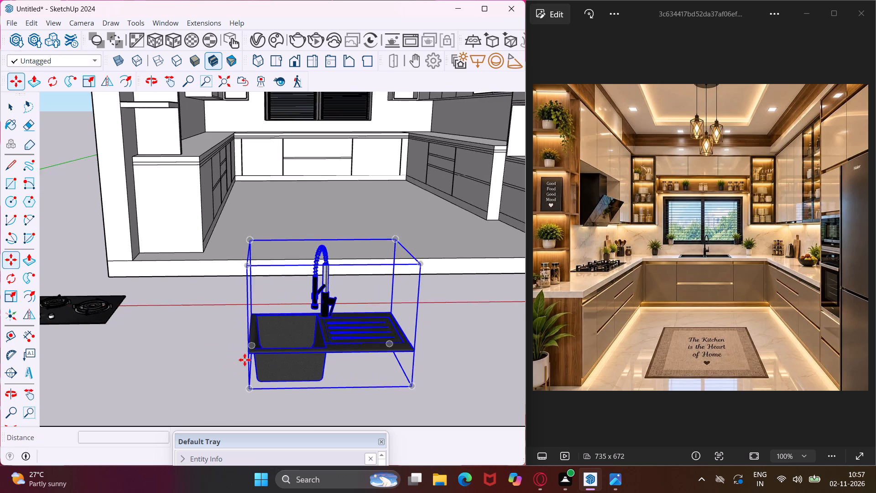
{"action": "scroll", "coordinate": [246, 360], "scroll_direction": "up", "scroll_amount": 14}
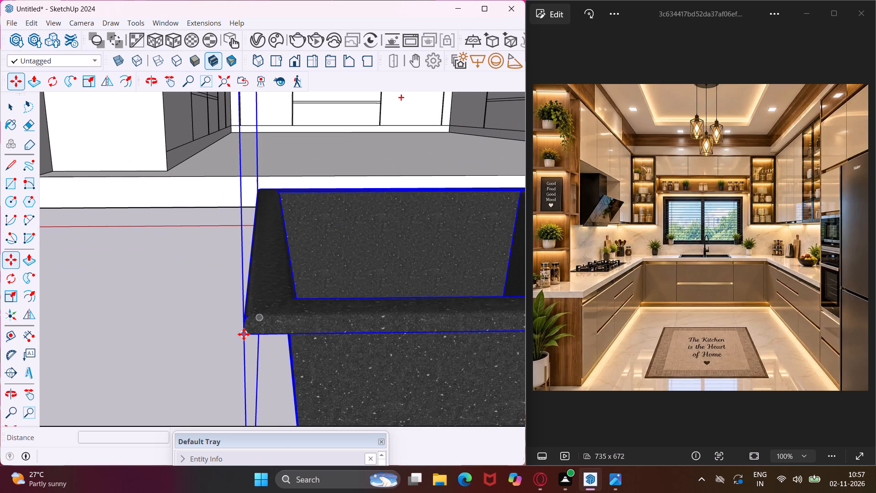
{"action": "left_click", "coordinate": [244, 334]}
{"action": "scroll", "coordinate": [225, 330], "scroll_direction": "down", "scroll_amount": 16}
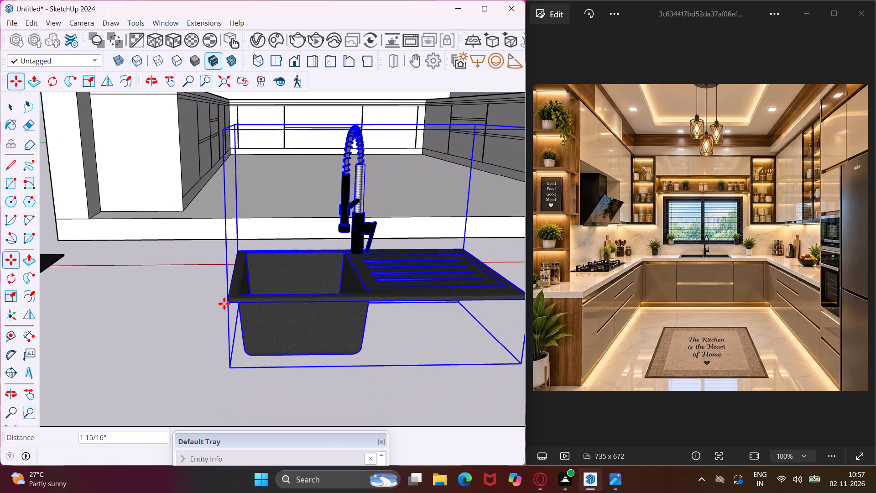
{"action": "scroll", "coordinate": [222, 300], "scroll_direction": "down", "scroll_amount": 20}
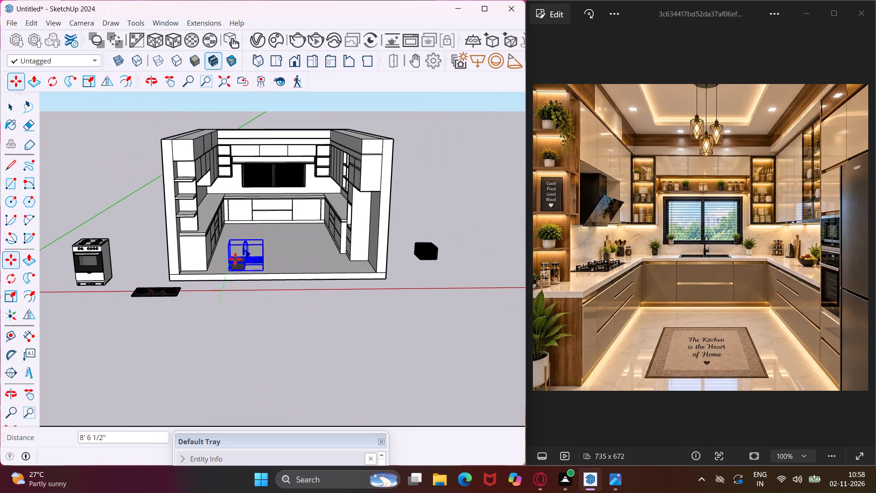
{"action": "scroll", "coordinate": [250, 185], "scroll_direction": "up", "scroll_amount": 15}
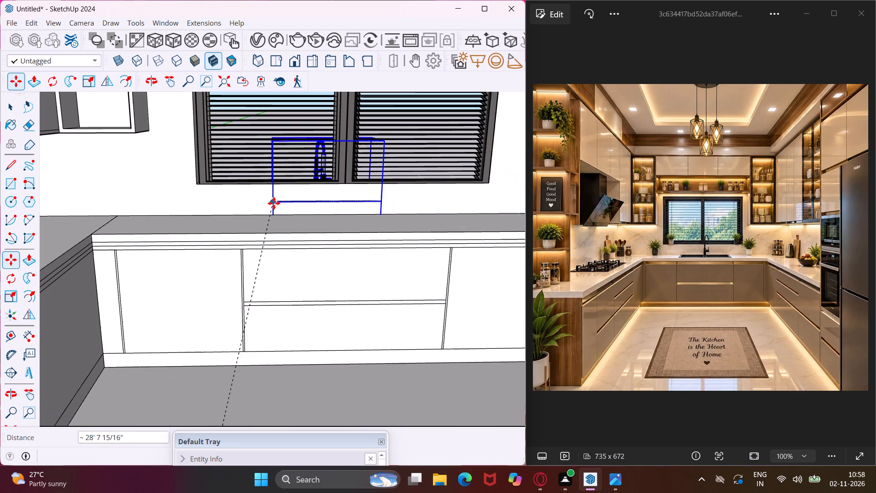
{"action": "middle_click_drag", "start_coordinate": [275, 210], "coordinate": [271, 267]}
{"action": "scroll", "coordinate": [290, 237], "scroll_direction": "up", "scroll_amount": 4}
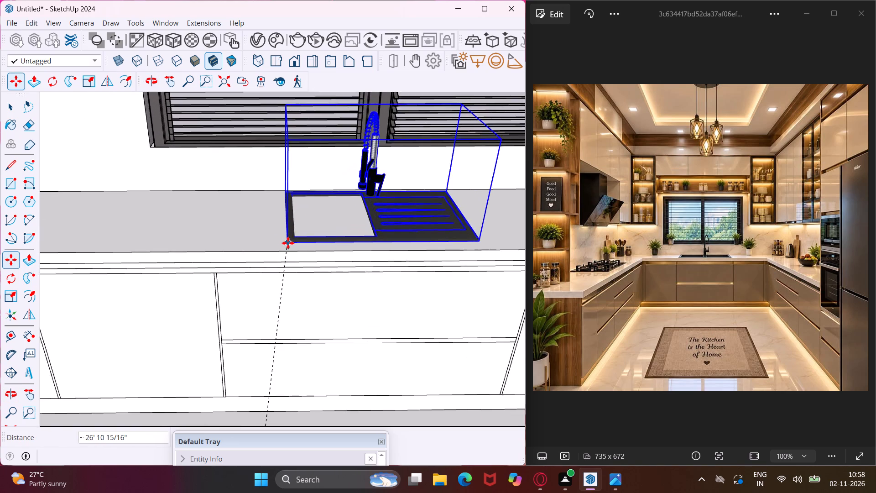
{"action": "scroll", "coordinate": [288, 243], "scroll_direction": "up", "scroll_amount": 4}
{"action": "scroll", "coordinate": [287, 244], "scroll_direction": "down", "scroll_amount": 4}
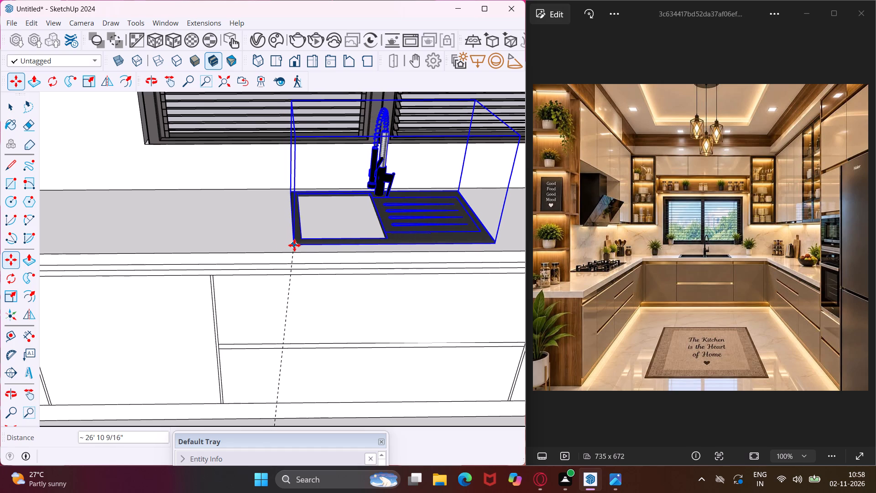
{"action": "left_click", "coordinate": [294, 245]}
{"action": "key", "text": "Escape"}
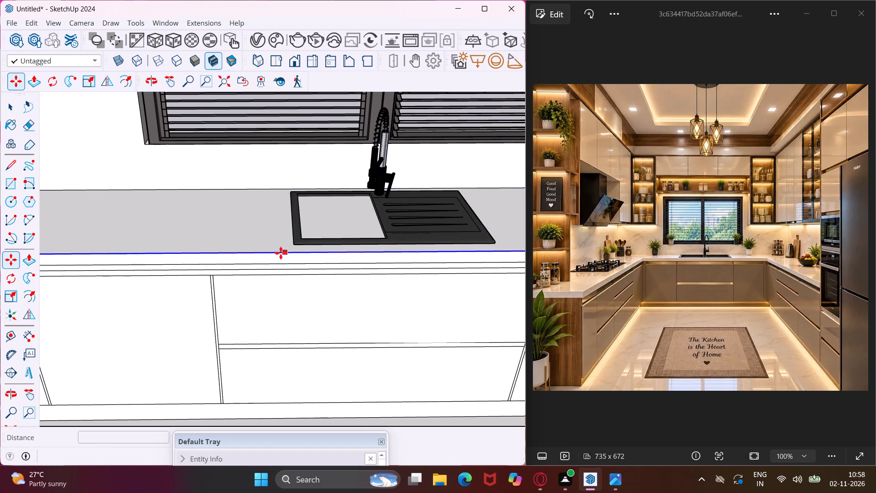
Draw a small rectangle on the countertop surface inside the sink's basin opening.
{"action": "left_click", "coordinate": [15, 192]}
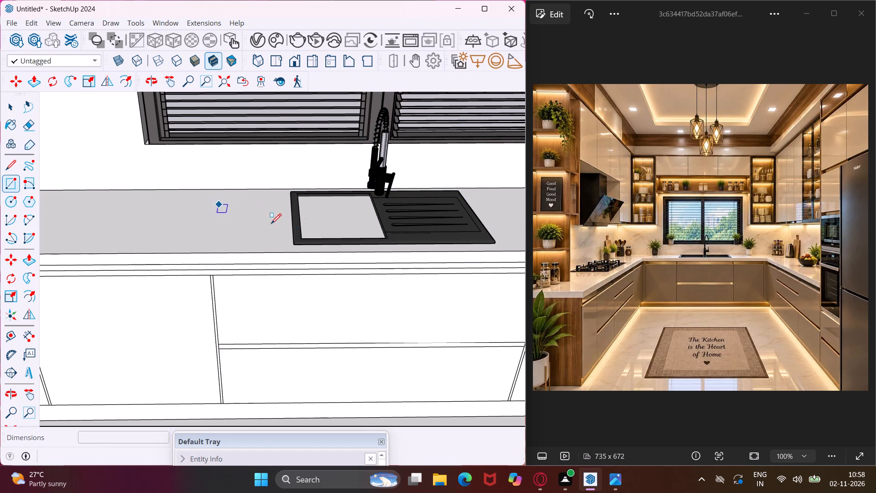
{"action": "scroll", "coordinate": [345, 220], "scroll_direction": "up", "scroll_amount": 4}
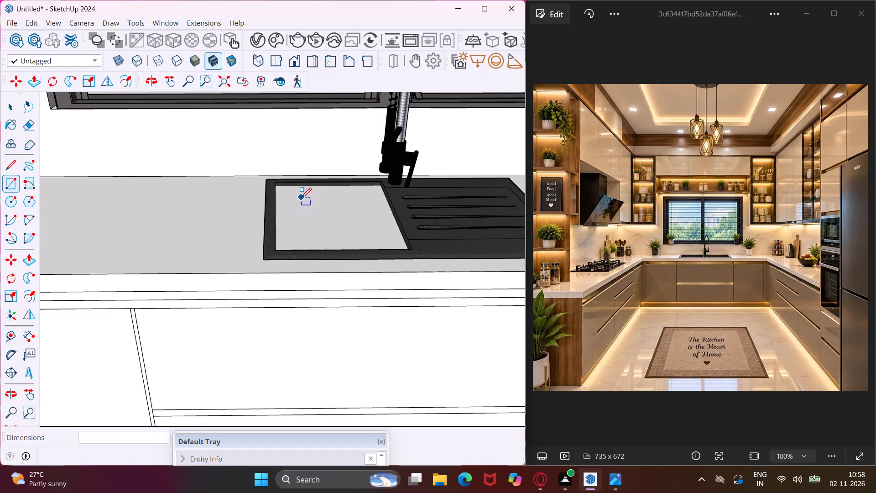
{"action": "left_click", "coordinate": [301, 198]}
{"action": "left_click", "coordinate": [364, 234]}
{"action": "key", "text": "Escape"}
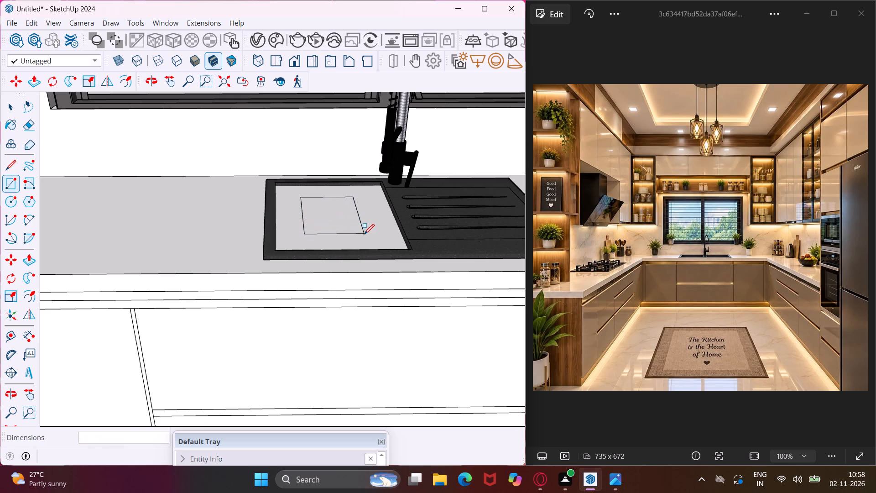
Push the rectangle down about 2 11/16" through the countertop to cut a hole inside the basin.
{"action": "key", "text": "space"}
{"action": "left_click", "coordinate": [349, 226]}
{"action": "key", "text": "p"}
{"action": "left_click", "coordinate": [349, 226]}
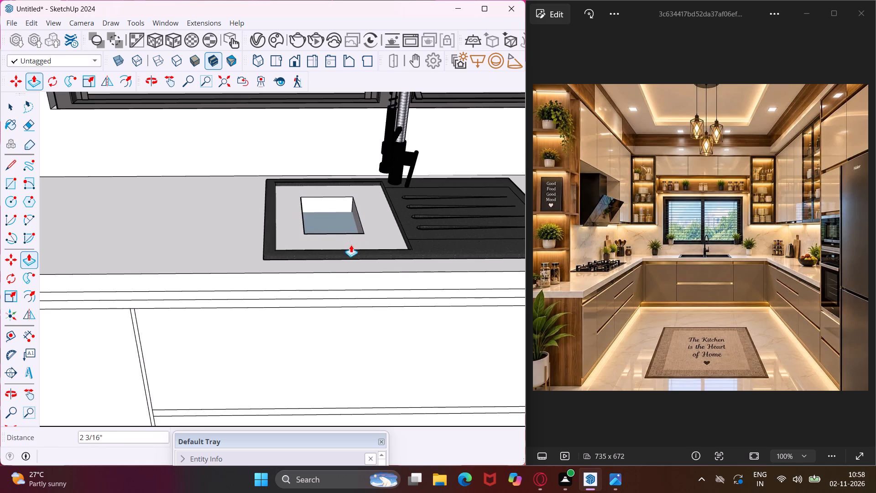
{"action": "left_click", "coordinate": [352, 247]}
{"action": "scroll", "coordinate": [326, 203], "scroll_direction": "up", "scroll_amount": 1}
{"action": "key", "text": "Escape"}
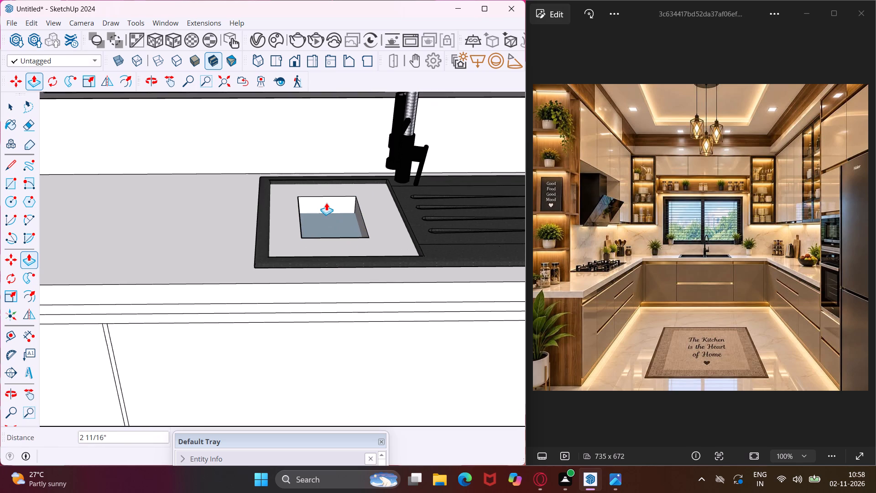
Push the rear face of the countertop cutout back to the basin's rear wall.
{"action": "scroll", "coordinate": [326, 203], "scroll_direction": "up", "scroll_amount": 4}
{"action": "left_click", "coordinate": [324, 203]}
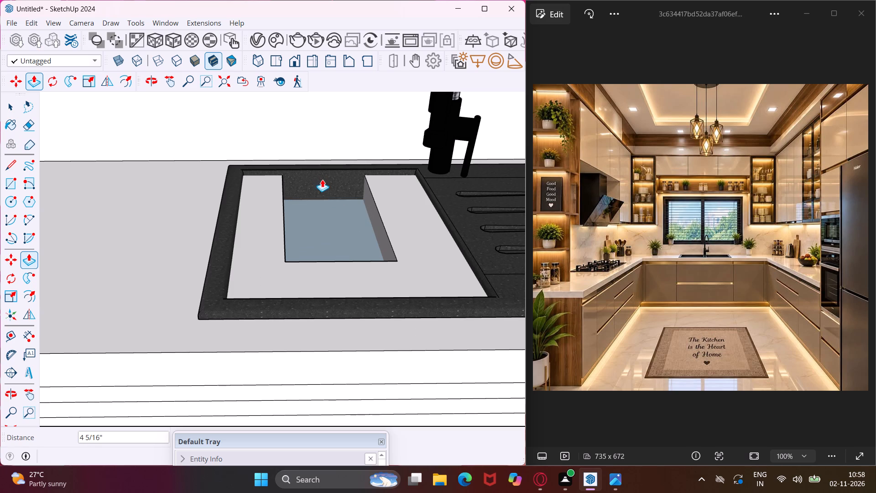
{"action": "left_click", "coordinate": [323, 185]}
{"action": "left_click", "coordinate": [323, 185]}
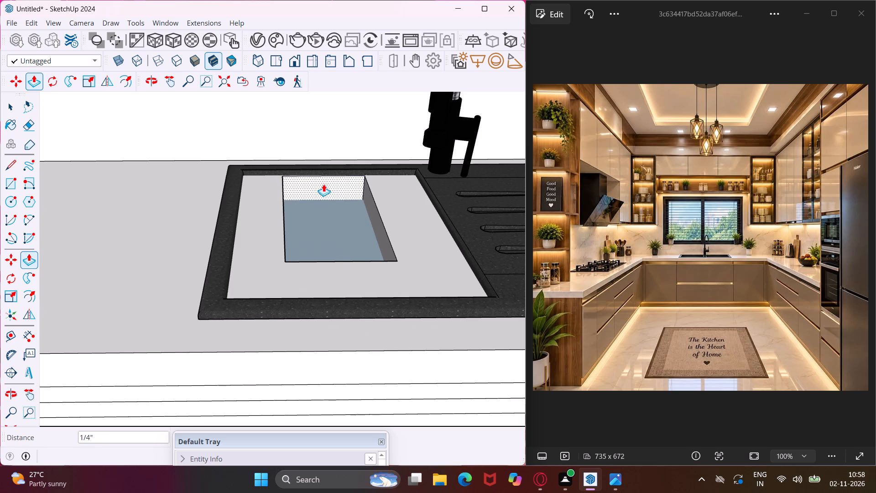
{"action": "left_click", "coordinate": [323, 182]}
Push the countertop cutout's side face farthest from the drainboard outward to the basin's side wall.
{"action": "middle_click_drag", "start_coordinate": [323, 182], "coordinate": [296, 209]}
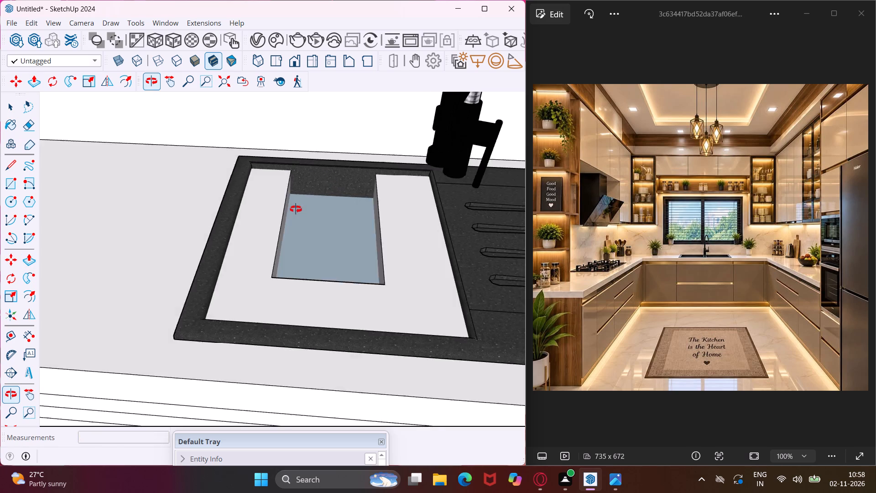
{"action": "middle_click_drag", "start_coordinate": [296, 209], "coordinate": [240, 211]}
{"action": "left_click", "coordinate": [271, 244]}
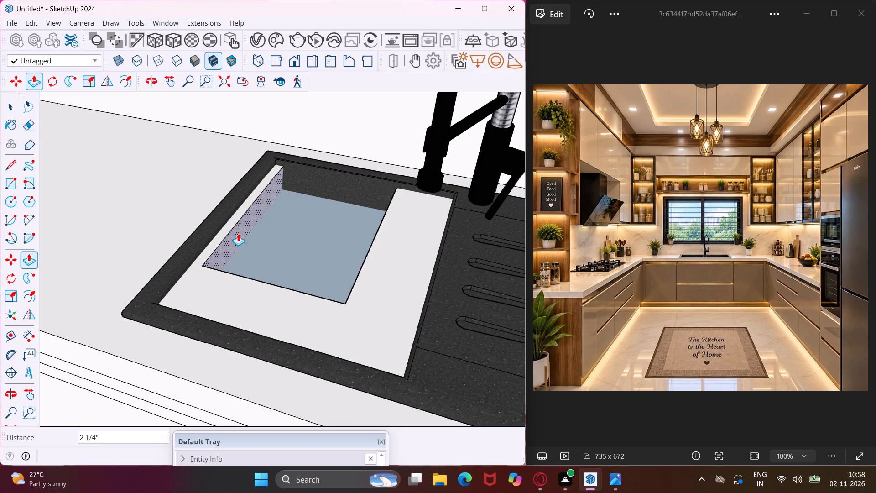
{"action": "left_click", "coordinate": [230, 227]}
Push the cutout's side face nearest the drainboard about 4 3/16" outward to the basin wall.
{"action": "middle_click_drag", "start_coordinate": [241, 234], "coordinate": [356, 253]}
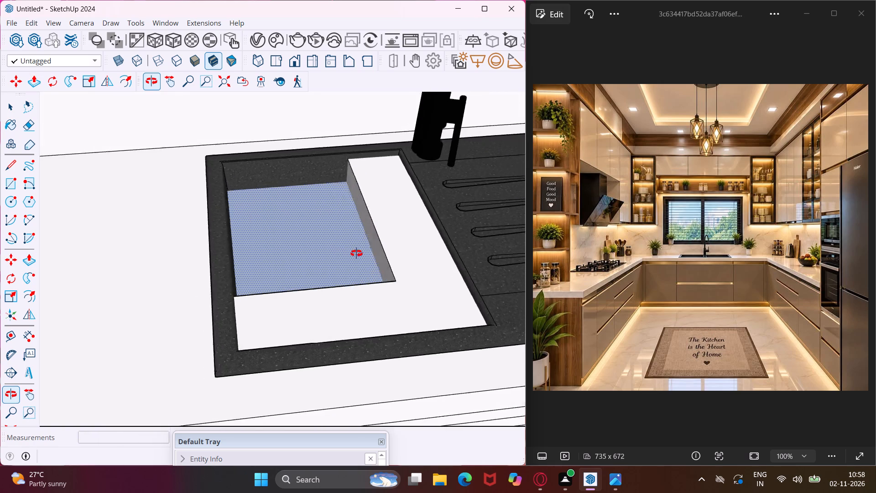
{"action": "middle_click_drag", "start_coordinate": [356, 253], "coordinate": [401, 249]}
{"action": "scroll", "coordinate": [397, 247], "scroll_direction": "up", "scroll_amount": 3}
{"action": "left_click", "coordinate": [391, 247]}
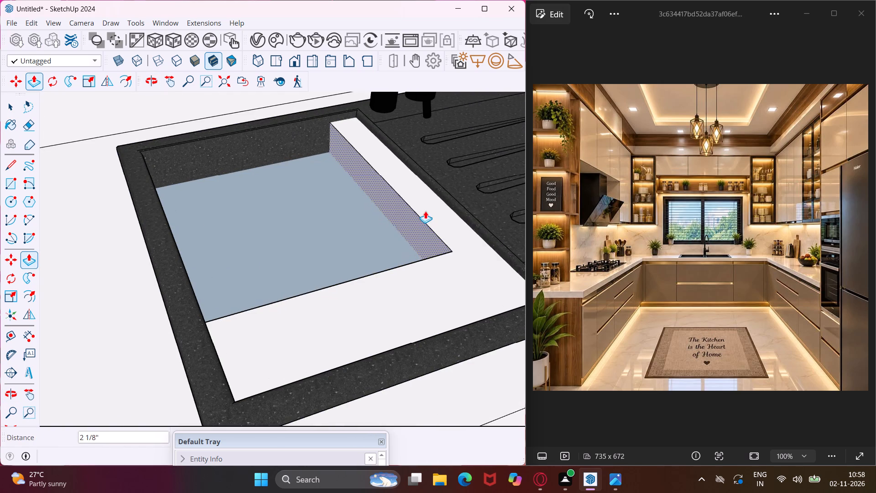
{"action": "left_click", "coordinate": [443, 191]}
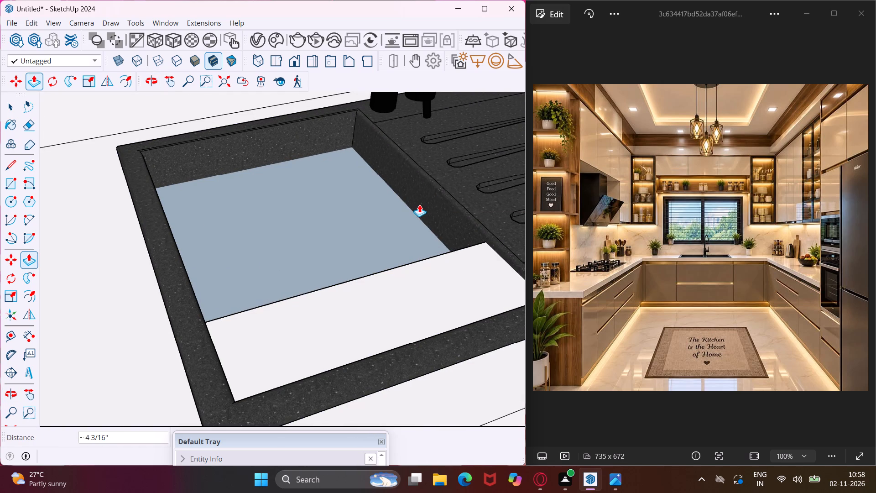
Push the cutout's front face about 2 1/8" toward the basin's front wall.
{"action": "middle_click_drag", "start_coordinate": [474, 206], "coordinate": [575, 197]}
{"action": "scroll", "coordinate": [431, 188], "scroll_direction": "up", "scroll_amount": 4}
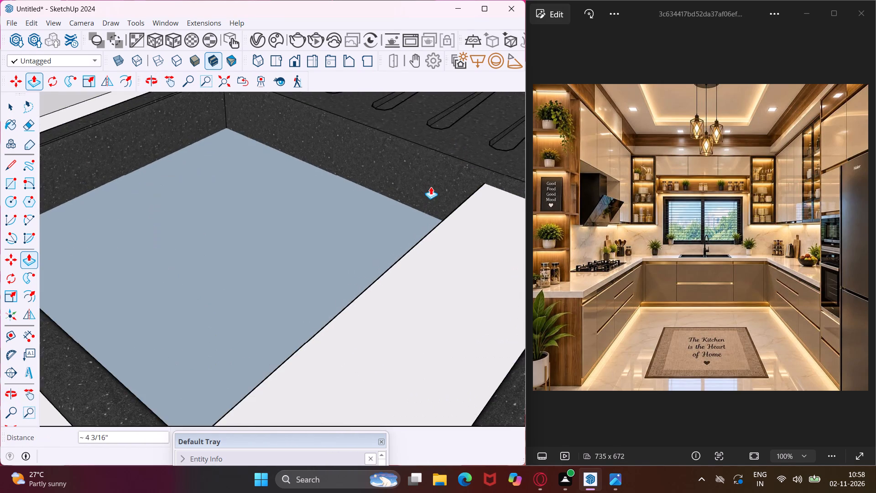
{"action": "scroll", "coordinate": [431, 187], "scroll_direction": "up", "scroll_amount": 4}
{"action": "middle_click_drag", "start_coordinate": [429, 189], "coordinate": [568, 170]}
{"action": "scroll", "coordinate": [463, 184], "scroll_direction": "down", "scroll_amount": 2}
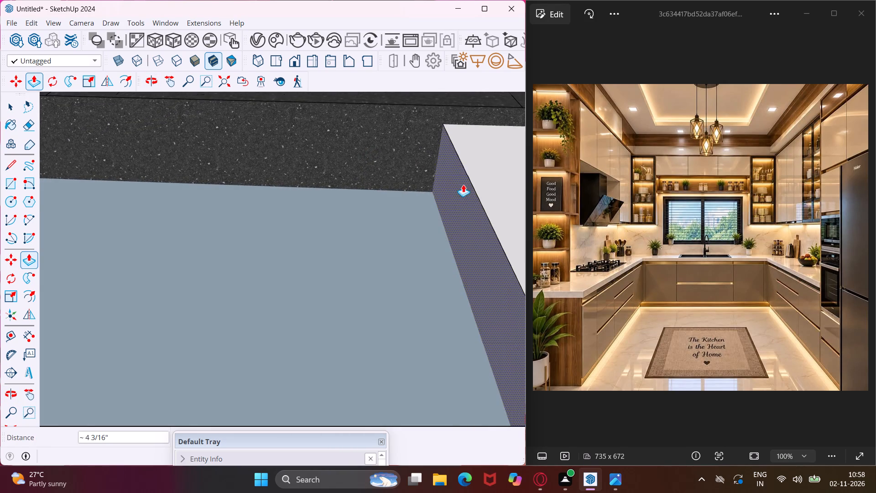
{"action": "scroll", "coordinate": [463, 184], "scroll_direction": "down", "scroll_amount": 3}
{"action": "left_click", "coordinate": [458, 200]}
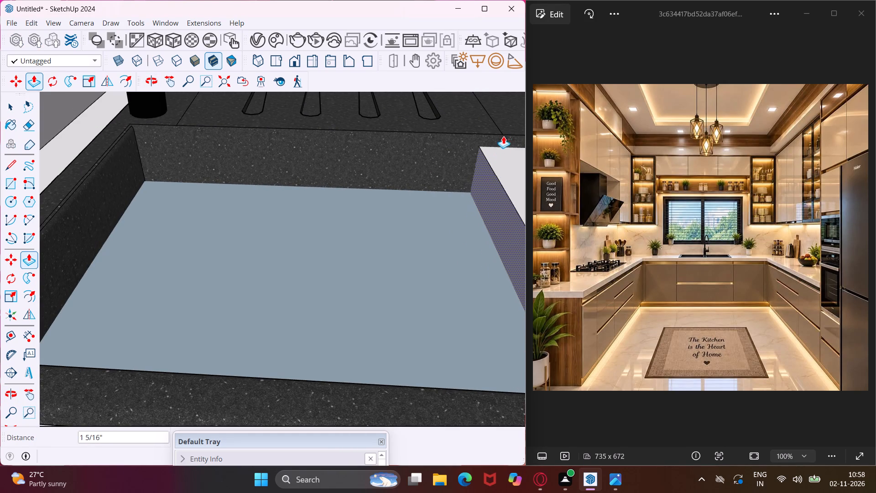
{"action": "left_click", "coordinate": [506, 131]}
Push the cutout's front face about 2" further so it meets the basin's front wall.
{"action": "middle_click_drag", "start_coordinate": [450, 153], "coordinate": [316, 165]}
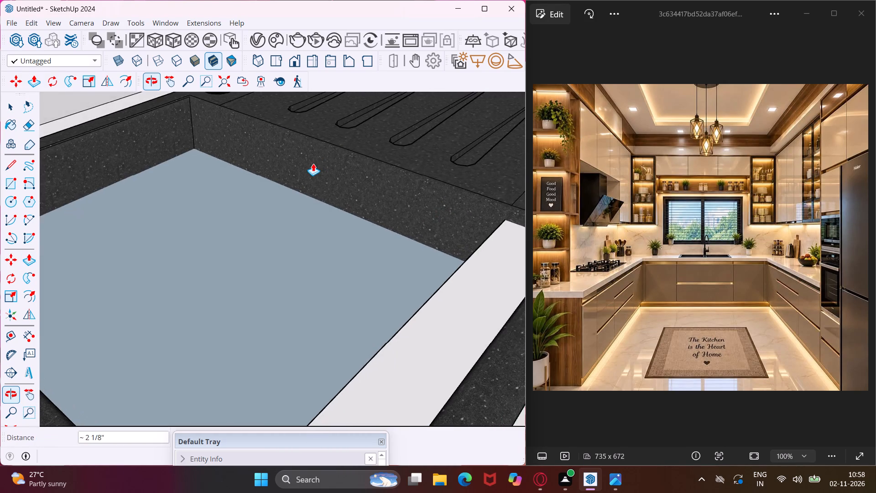
{"action": "scroll", "coordinate": [313, 163], "scroll_direction": "down", "scroll_amount": 4}
{"action": "middle_click_drag", "start_coordinate": [344, 193], "coordinate": [422, 188]}
{"action": "scroll", "coordinate": [424, 188], "scroll_direction": "up", "scroll_amount": 6}
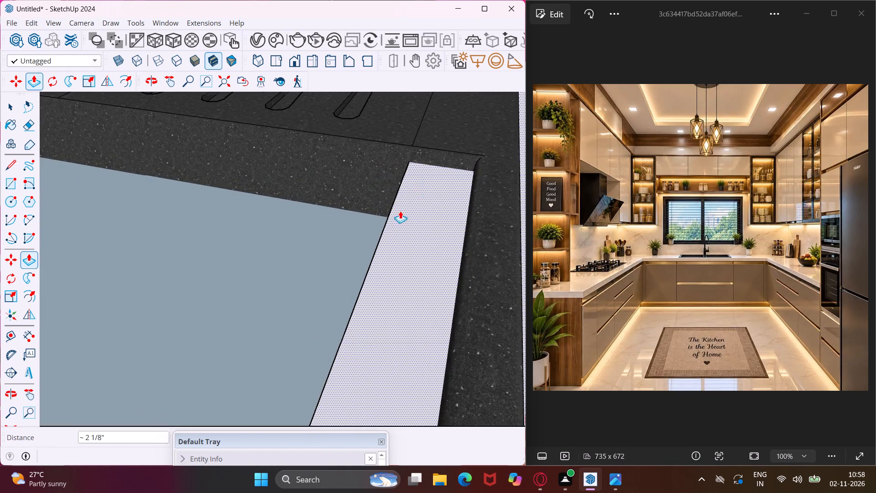
{"action": "middle_click_drag", "start_coordinate": [386, 222], "coordinate": [459, 204]}
{"action": "left_click", "coordinate": [405, 228]}
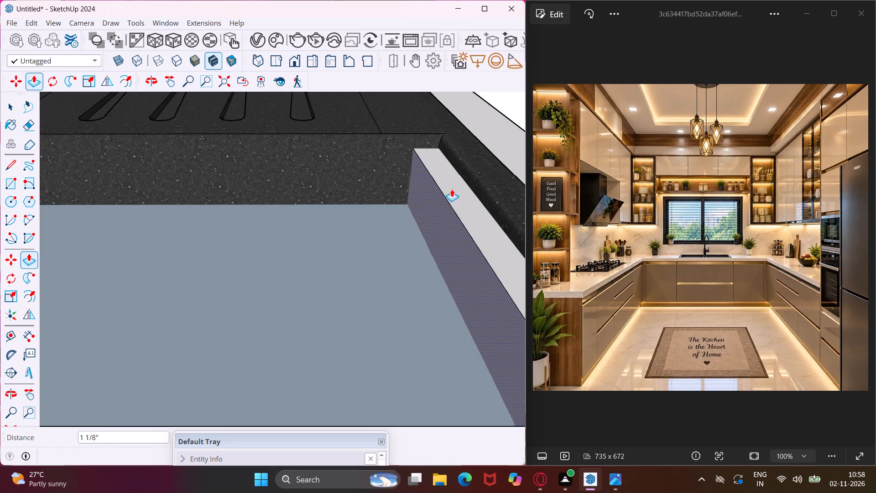
{"action": "left_click", "coordinate": [473, 177]}
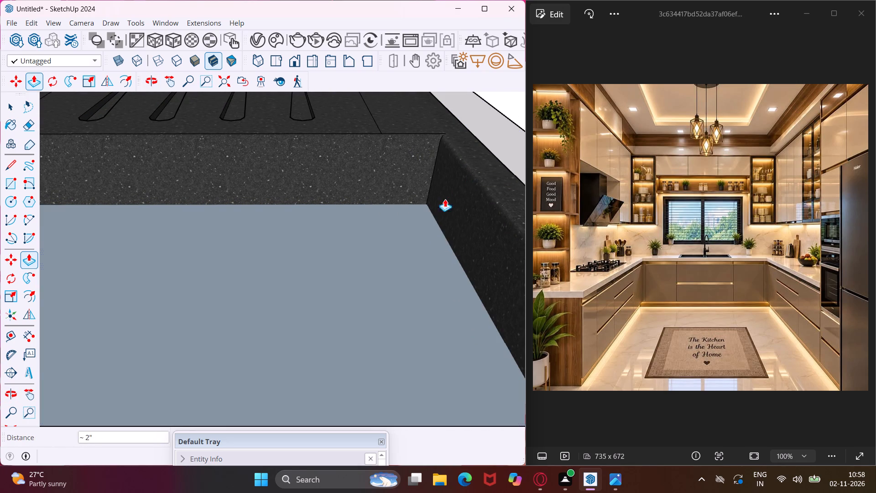
Push the remaining face covering the basin down through the countertop in two passes, the last 5/16", to open the sink.
{"action": "scroll", "coordinate": [391, 224], "scroll_direction": "down", "scroll_amount": 3}
{"action": "middle_click_drag", "start_coordinate": [388, 228], "coordinate": [327, 242]}
{"action": "left_click", "coordinate": [297, 266]}
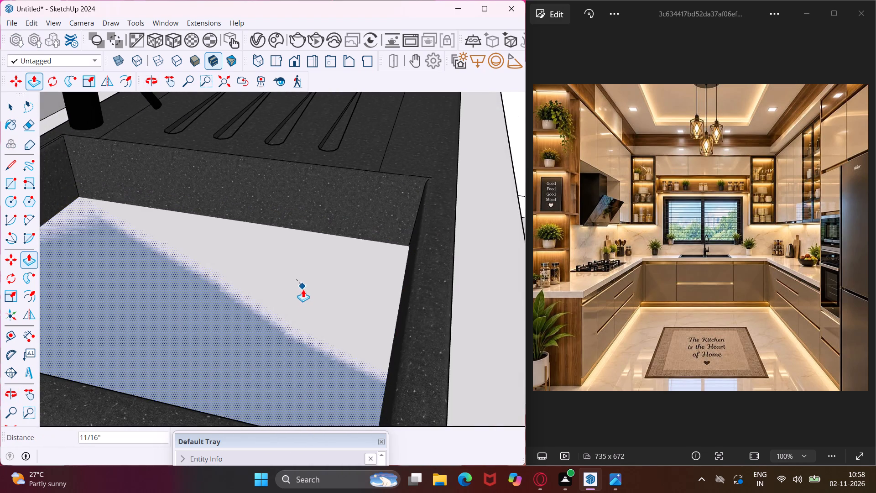
{"action": "left_click", "coordinate": [307, 310]}
{"action": "left_click", "coordinate": [294, 290]}
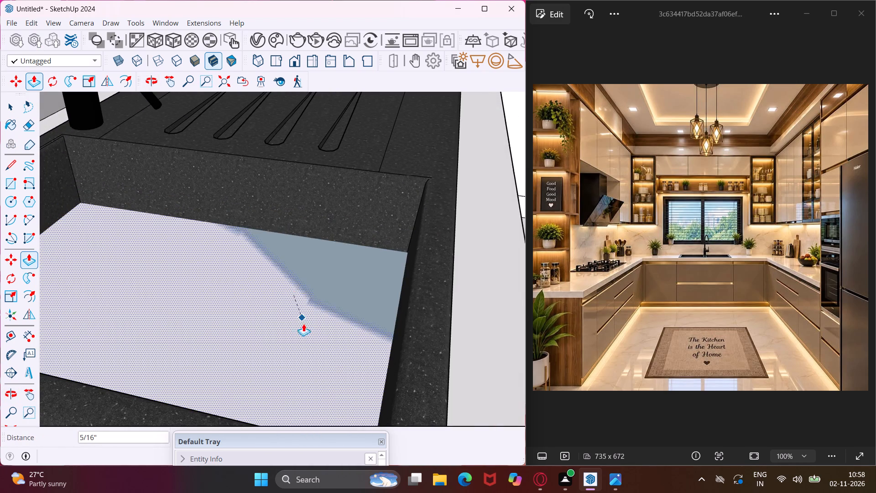
{"action": "left_click", "coordinate": [305, 332]}
Examine the opened basin, its drain and the sink's fit in the back countertop from several angles.
{"action": "scroll", "coordinate": [306, 326], "scroll_direction": "down", "scroll_amount": 2}
{"action": "middle_click_drag", "start_coordinate": [305, 325], "coordinate": [233, 300]}
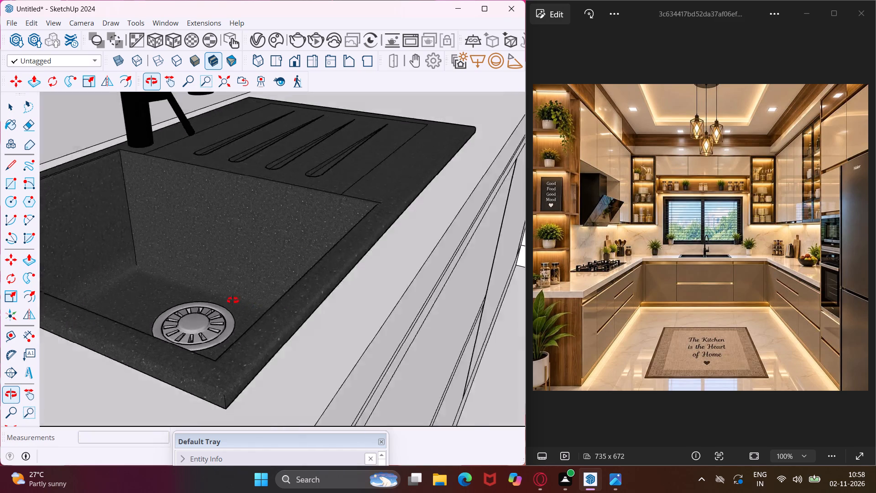
{"action": "middle_click_drag", "start_coordinate": [233, 300], "coordinate": [242, 344]}
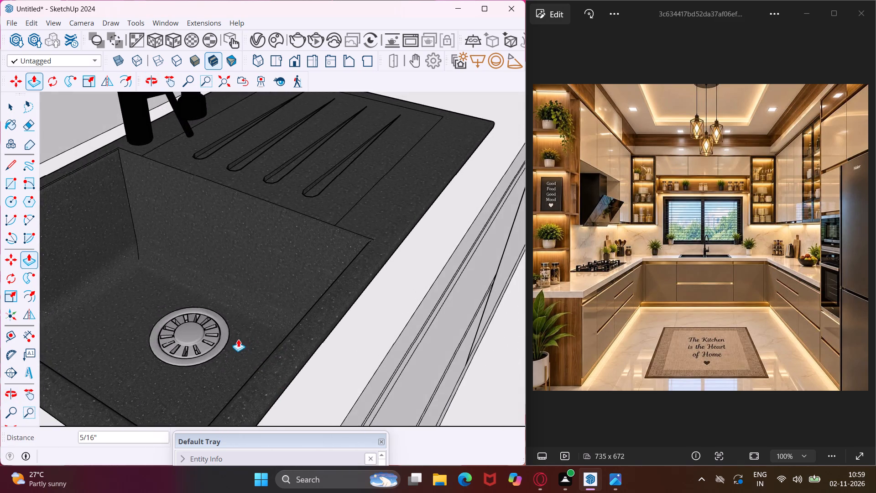
{"action": "scroll", "coordinate": [234, 334], "scroll_direction": "down", "scroll_amount": 4}
{"action": "middle_click_drag", "start_coordinate": [266, 332], "coordinate": [188, 286]}
{"action": "scroll", "coordinate": [225, 262], "scroll_direction": "down", "scroll_amount": 2}
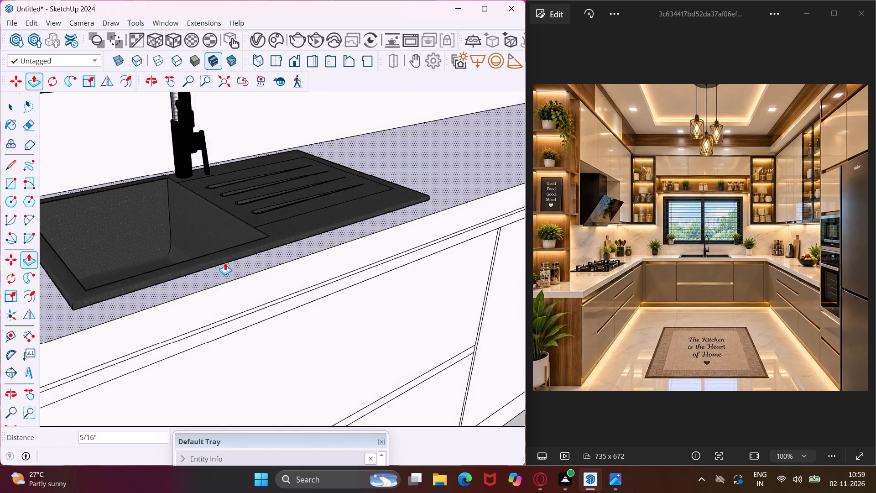
{"action": "scroll", "coordinate": [225, 262], "scroll_direction": "down", "scroll_amount": 2}
{"action": "middle_click_drag", "start_coordinate": [310, 284], "coordinate": [204, 262]}
{"action": "scroll", "coordinate": [250, 199], "scroll_direction": "down", "scroll_amount": 10}
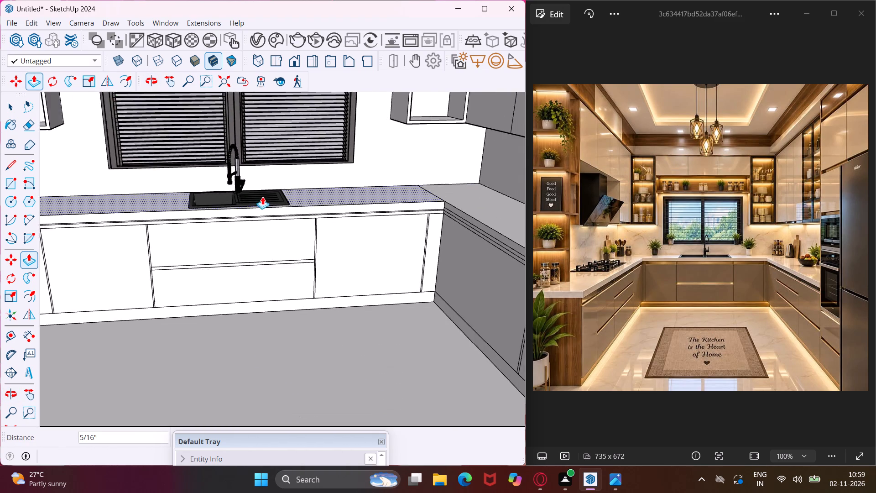
Rotate the three-burner gas hob lying outside the kitchen 90 degrees on the ground plane.
{"action": "scroll", "coordinate": [262, 194], "scroll_direction": "down", "scroll_amount": 17}
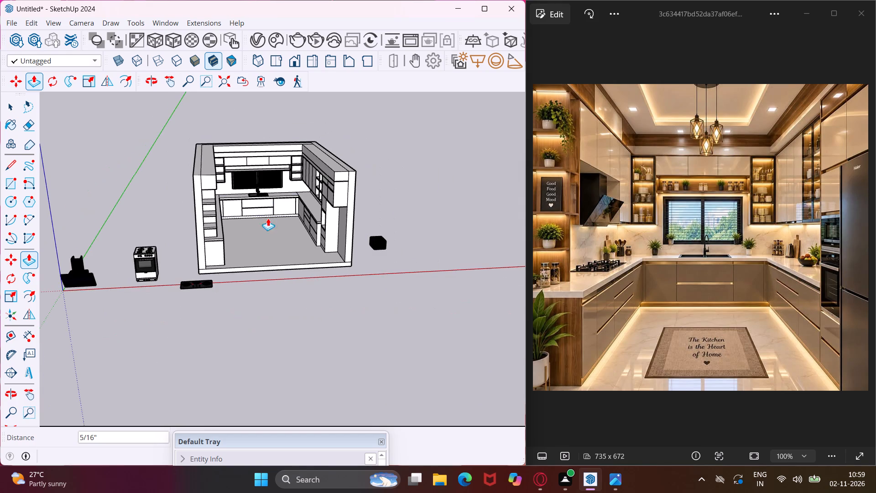
{"action": "key", "text": "Escape"}
{"action": "key", "text": "space"}
{"action": "scroll", "coordinate": [204, 285], "scroll_direction": "up", "scroll_amount": 8}
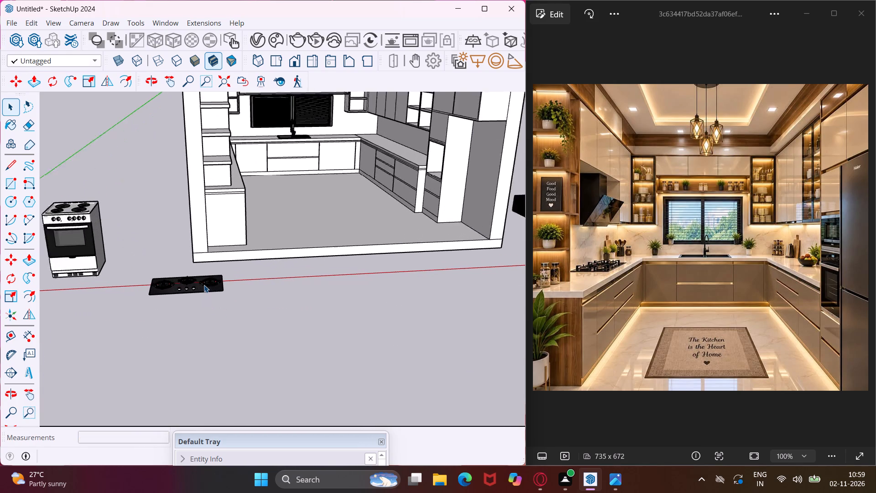
{"action": "scroll", "coordinate": [204, 285], "scroll_direction": "up", "scroll_amount": 2}
{"action": "left_click", "coordinate": [204, 296]}
{"action": "left_click", "coordinate": [187, 297]}
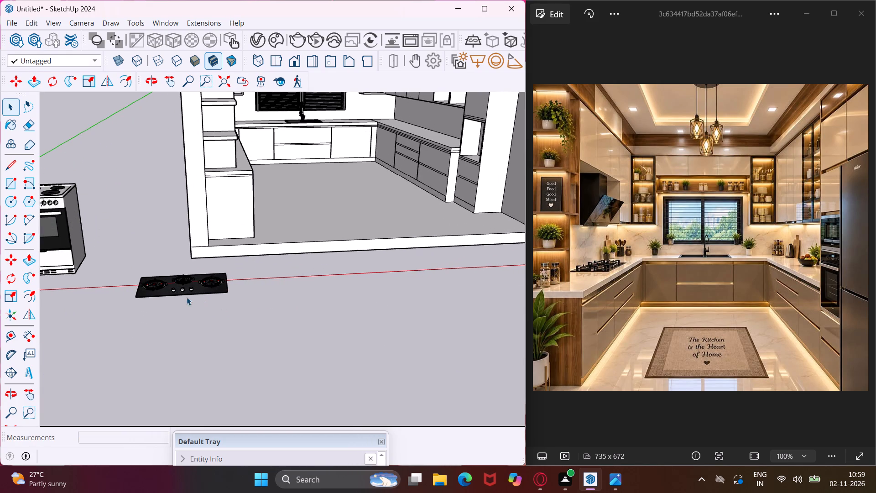
{"action": "left_click", "coordinate": [188, 290]}
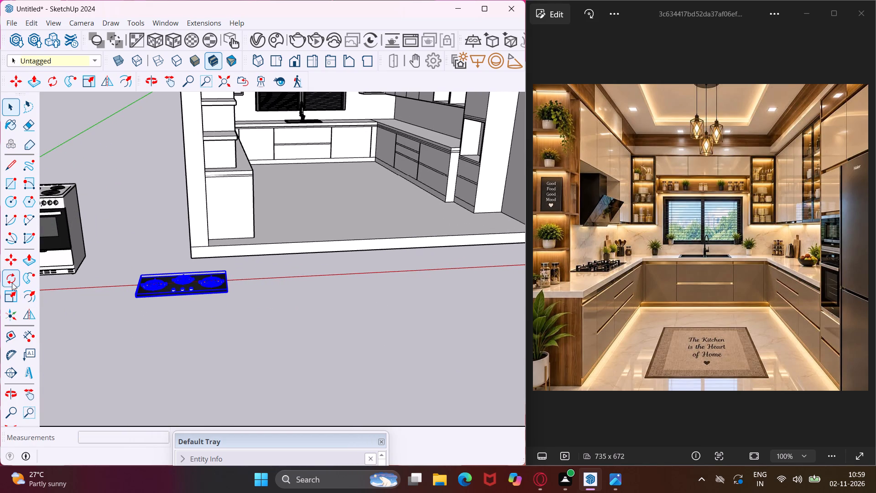
{"action": "left_click", "coordinate": [5, 278]}
{"action": "left_click", "coordinate": [207, 340]}
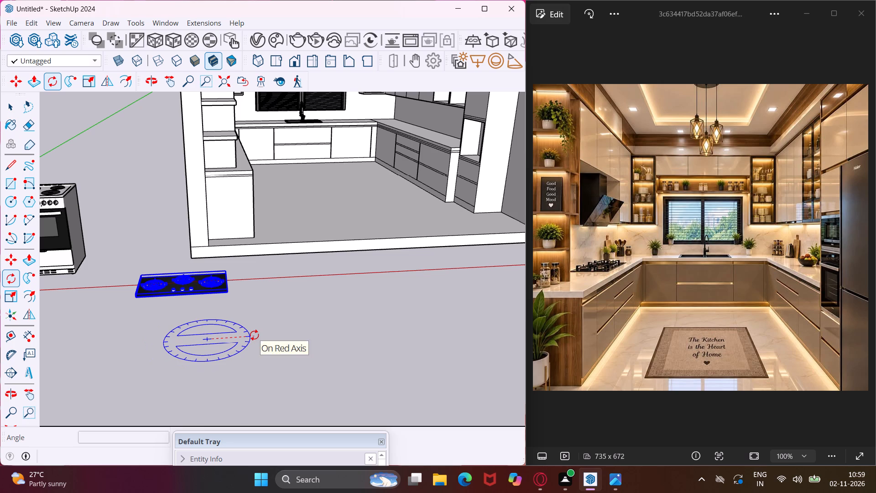
{"action": "left_click", "coordinate": [254, 335]}
{"action": "left_click", "coordinate": [205, 296]}
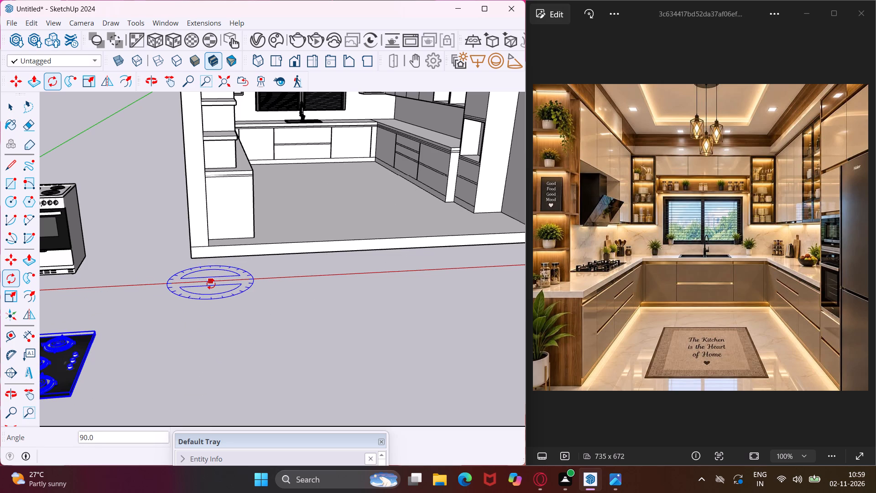
Move the gas hob by its bottom corner about 15' 7" onto the left side countertop, near the open shelves.
{"action": "scroll", "coordinate": [211, 284], "scroll_direction": "down", "scroll_amount": 3}
{"action": "key", "text": "m"}
{"action": "scroll", "coordinate": [122, 368], "scroll_direction": "up", "scroll_amount": 4}
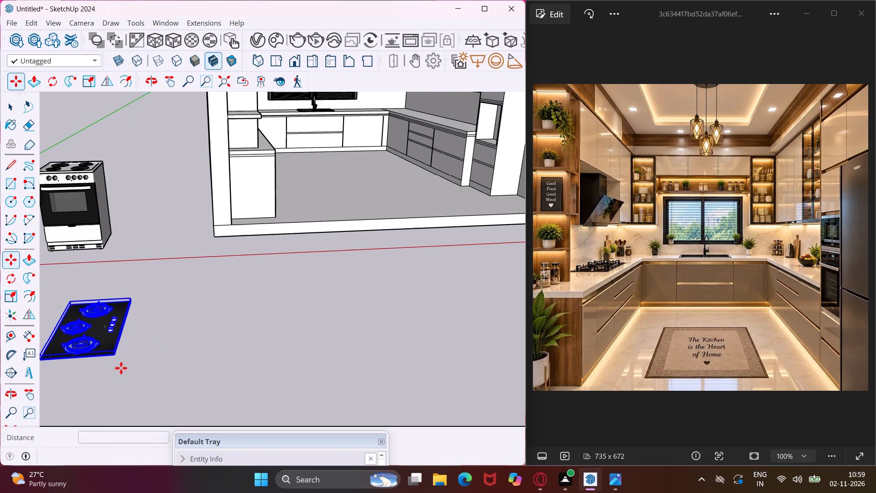
{"action": "scroll", "coordinate": [117, 362], "scroll_direction": "up", "scroll_amount": 5}
{"action": "scroll", "coordinate": [112, 354], "scroll_direction": "up", "scroll_amount": 19}
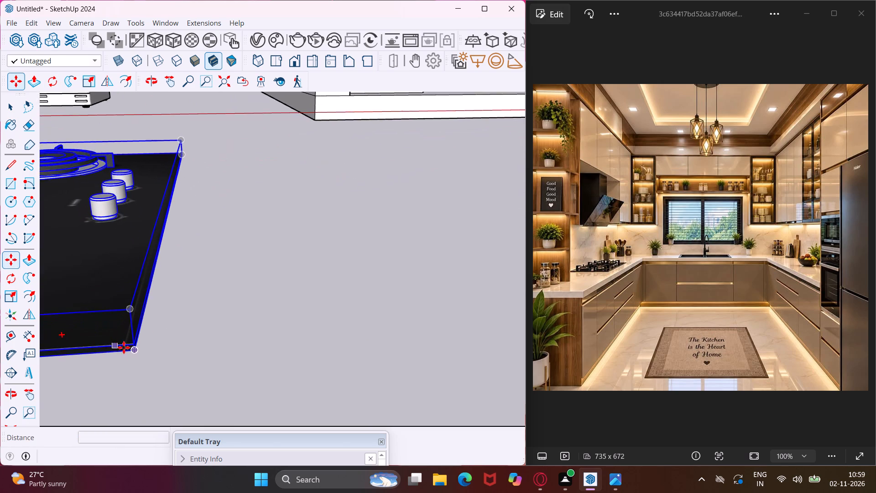
{"action": "scroll", "coordinate": [124, 347], "scroll_direction": "up", "scroll_amount": 11}
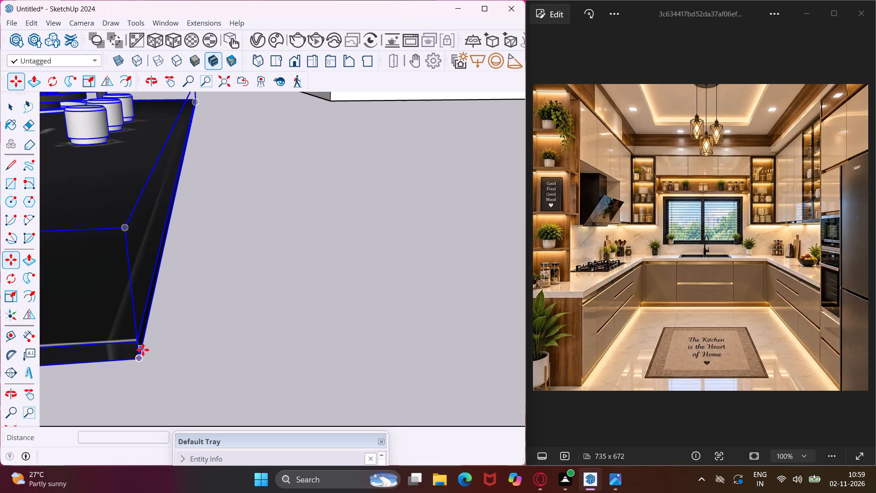
{"action": "scroll", "coordinate": [143, 350], "scroll_direction": "up", "scroll_amount": 4}
{"action": "left_click", "coordinate": [137, 350]}
{"action": "scroll", "coordinate": [166, 317], "scroll_direction": "down", "scroll_amount": 6}
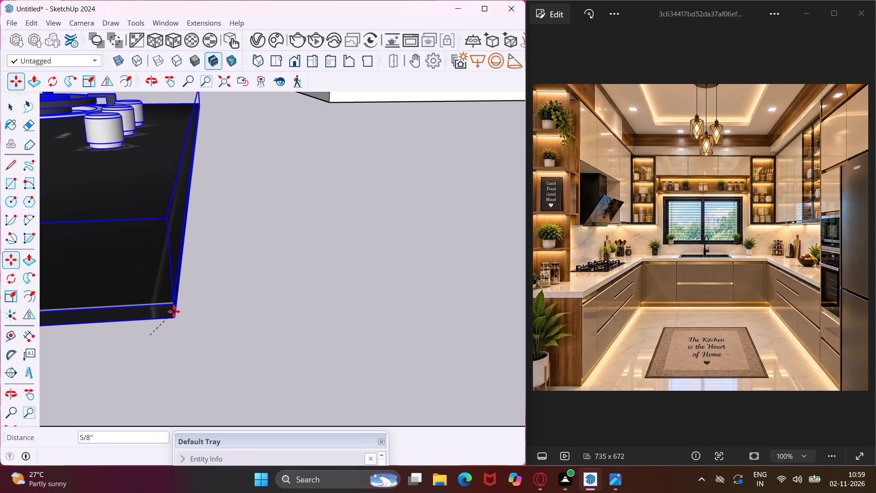
{"action": "scroll", "coordinate": [173, 311], "scroll_direction": "down", "scroll_amount": 5}
{"action": "scroll", "coordinate": [144, 311], "scroll_direction": "down", "scroll_amount": 20}
{"action": "scroll", "coordinate": [144, 311], "scroll_direction": "down", "scroll_amount": 8}
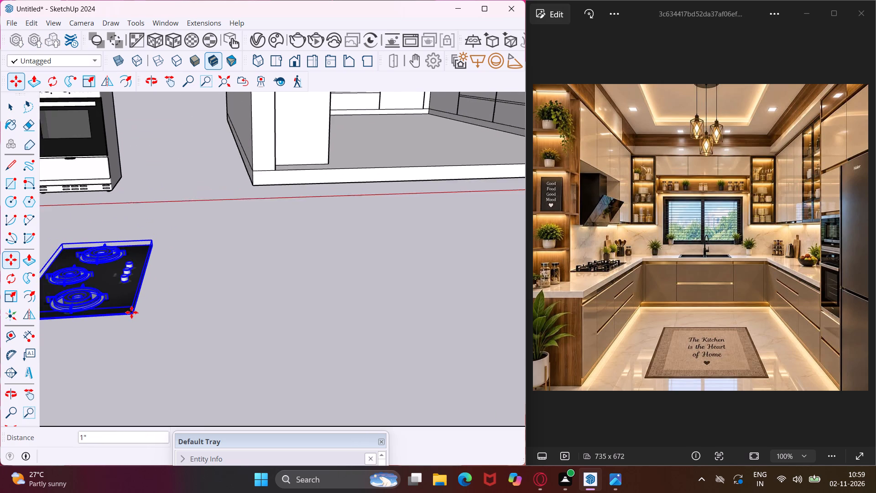
{"action": "scroll", "coordinate": [131, 312], "scroll_direction": "down", "scroll_amount": 11}
{"action": "scroll", "coordinate": [265, 189], "scroll_direction": "up", "scroll_amount": 1}
{"action": "middle_click_drag", "start_coordinate": [198, 242], "coordinate": [124, 286]}
{"action": "scroll", "coordinate": [192, 188], "scroll_direction": "up", "scroll_amount": 7}
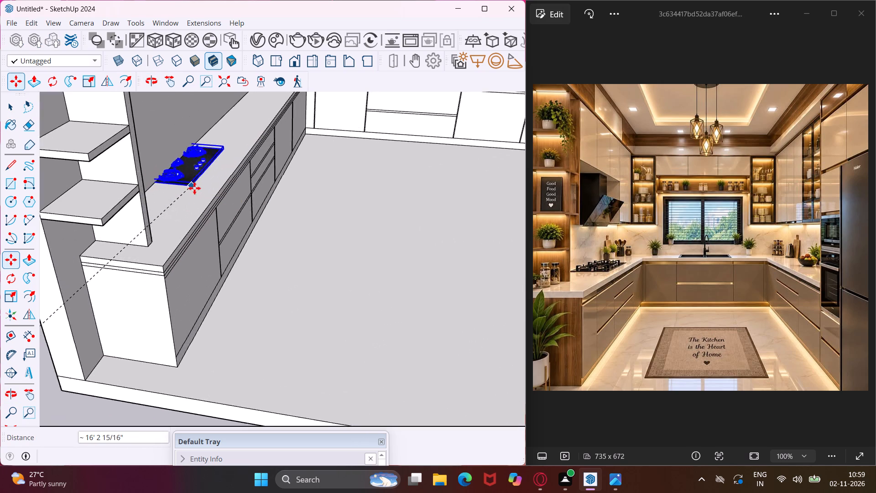
{"action": "scroll", "coordinate": [194, 188], "scroll_direction": "up", "scroll_amount": 9}
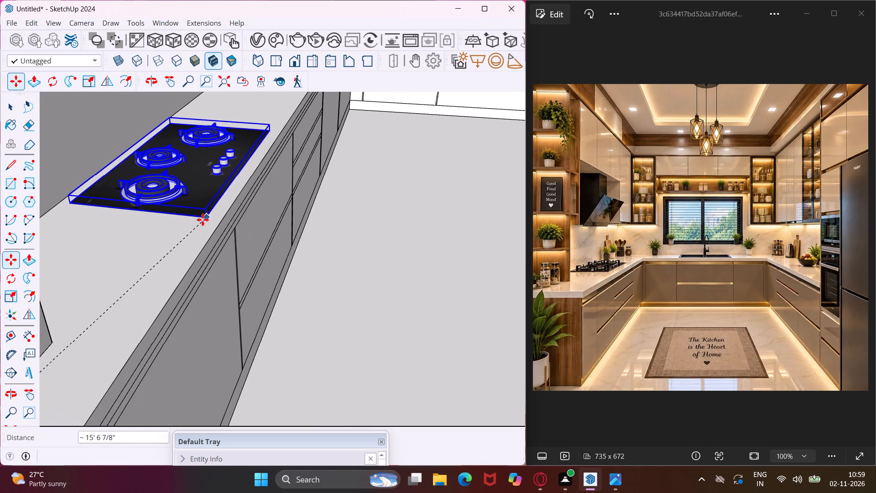
{"action": "left_click", "coordinate": [202, 221]}
Move the gas hob 9 3/4" along the side countertop toward the back wall.
{"action": "scroll", "coordinate": [177, 243], "scroll_direction": "down", "scroll_amount": 11}
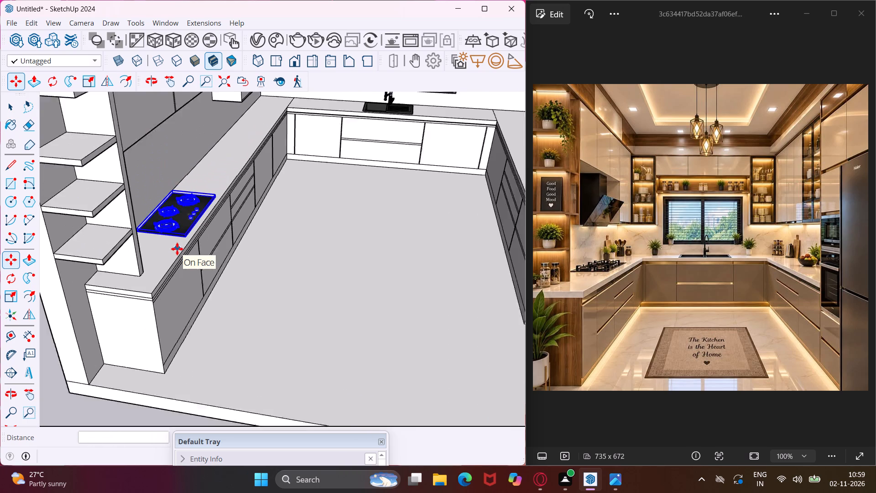
{"action": "scroll", "coordinate": [177, 249], "scroll_direction": "down", "scroll_amount": 6}
{"action": "middle_click_drag", "start_coordinate": [177, 247], "coordinate": [111, 220]}
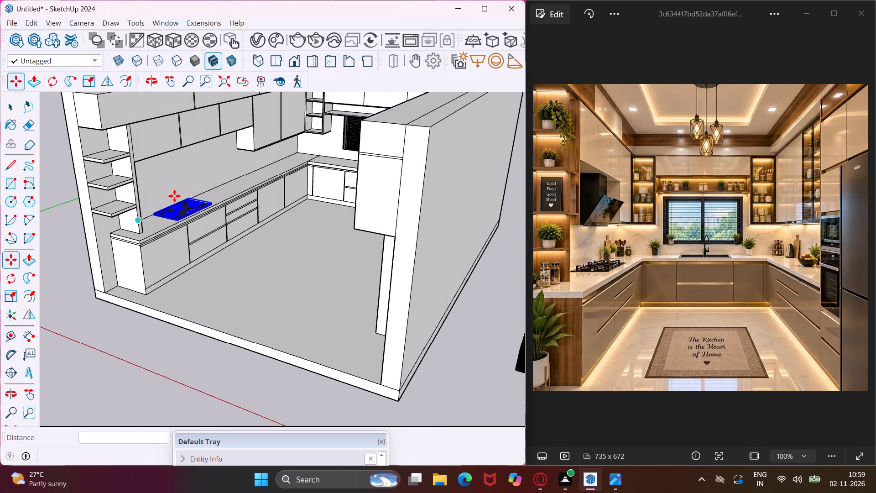
{"action": "scroll", "coordinate": [178, 194], "scroll_direction": "up", "scroll_amount": 9}
{"action": "left_click", "coordinate": [252, 202]}
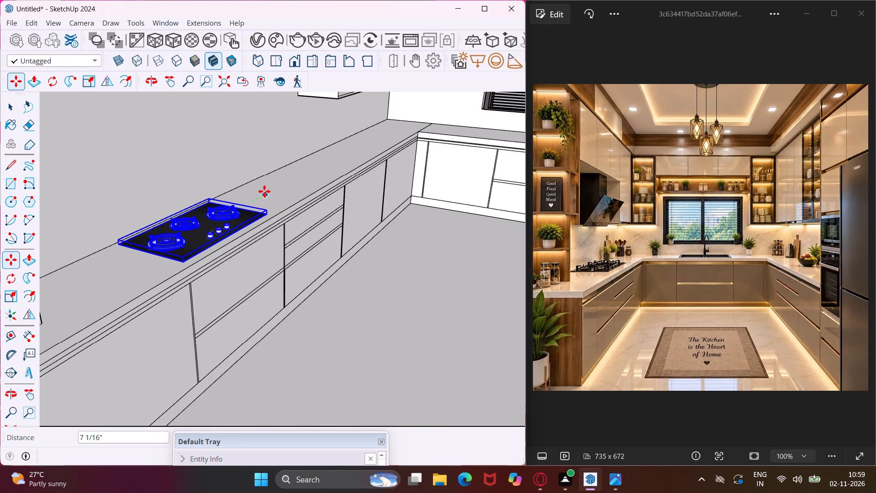
{"action": "left_click", "coordinate": [267, 189]}
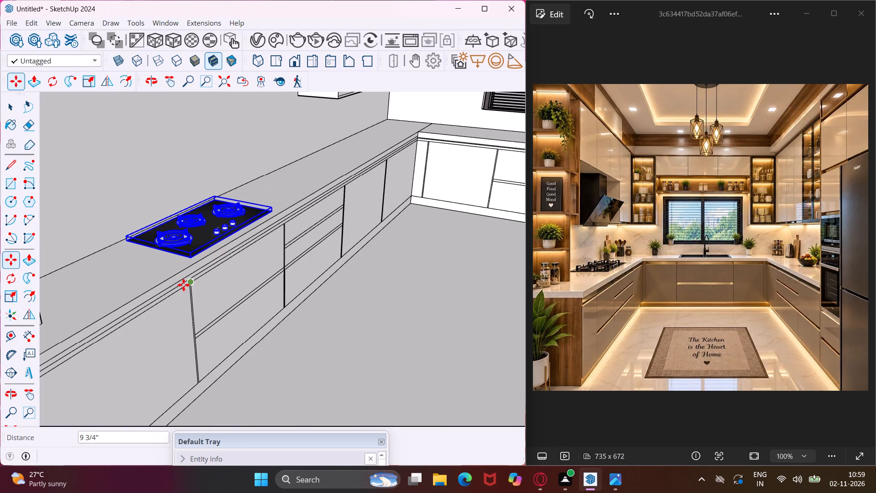
Lengthen the gas hob along its red axis to a scale of about 1.31, stretching its end nearest the open shelves.
{"action": "left_click", "coordinate": [12, 303]}
{"action": "scroll", "coordinate": [136, 250], "scroll_direction": "up", "scroll_amount": 10}
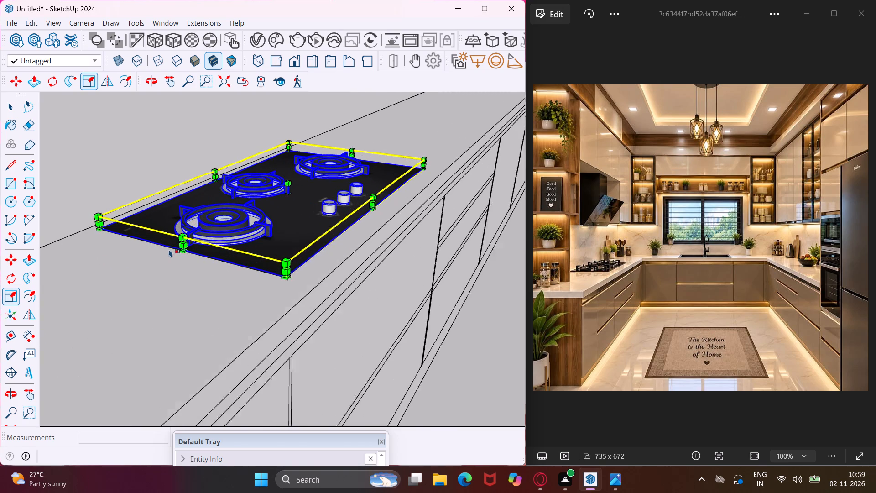
{"action": "scroll", "coordinate": [169, 249], "scroll_direction": "up", "scroll_amount": 2}
{"action": "left_click", "coordinate": [188, 248]}
{"action": "scroll", "coordinate": [164, 262], "scroll_direction": "down", "scroll_amount": 5}
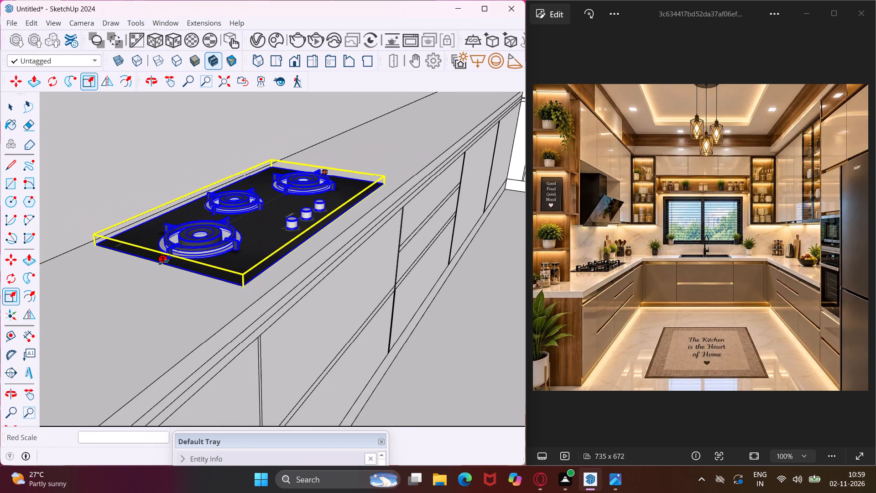
{"action": "scroll", "coordinate": [163, 262], "scroll_direction": "down", "scroll_amount": 5}
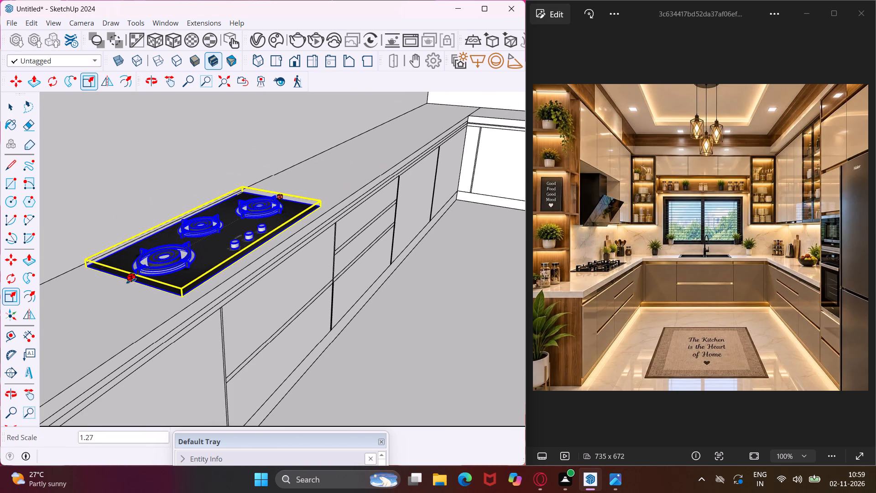
{"action": "left_click", "coordinate": [127, 284]}
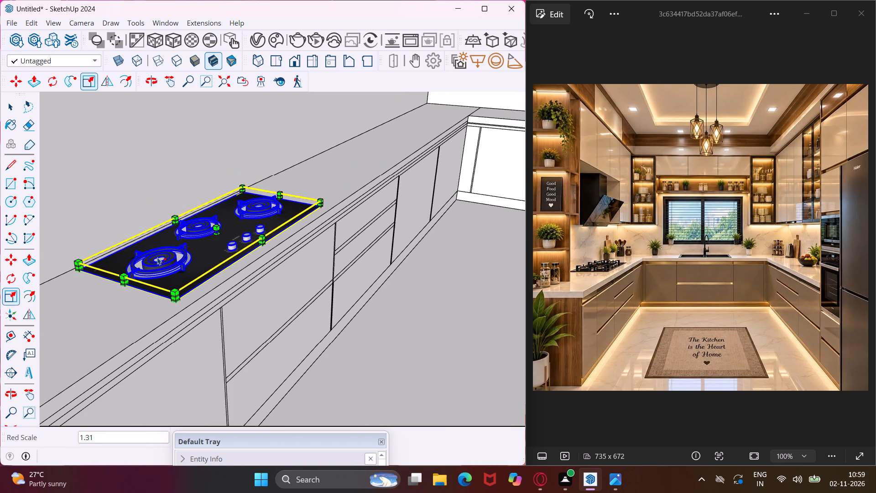
Widen the gas hob slightly along its green axis by stretching its back edge toward the side wall.
{"action": "scroll", "coordinate": [172, 218], "scroll_direction": "up", "scroll_amount": 10}
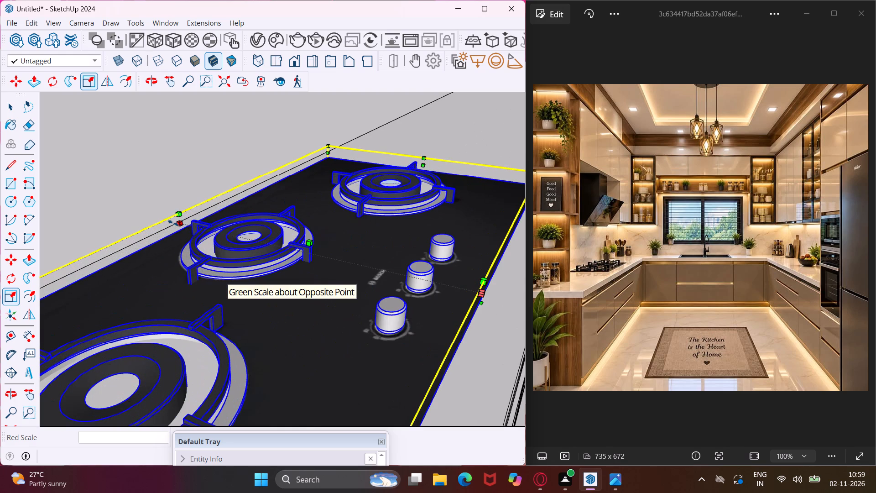
{"action": "left_click", "coordinate": [173, 223]}
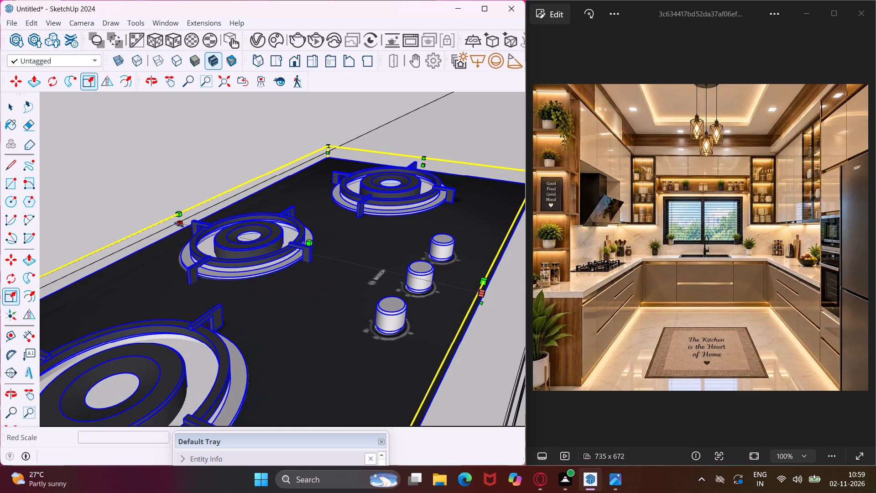
{"action": "left_click", "coordinate": [179, 224]}
{"action": "left_click", "coordinate": [174, 224]}
{"action": "scroll", "coordinate": [141, 231], "scroll_direction": "down", "scroll_amount": 2}
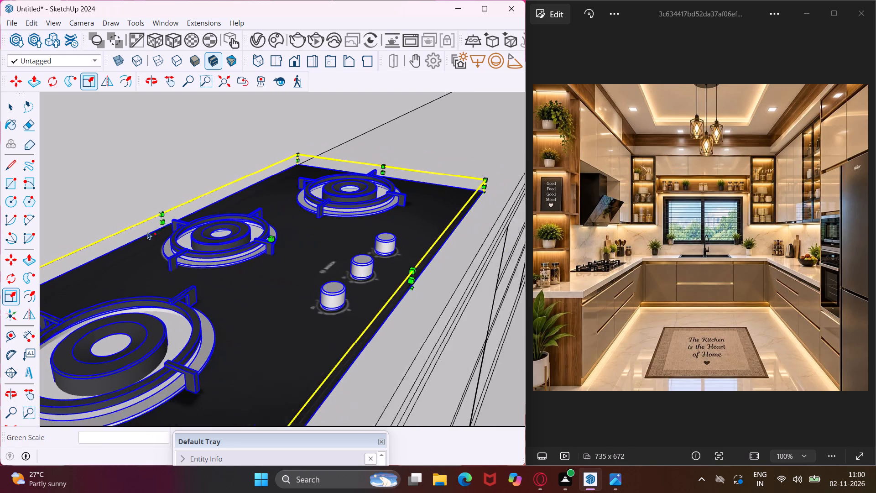
{"action": "scroll", "coordinate": [147, 231], "scroll_direction": "down", "scroll_amount": 9}
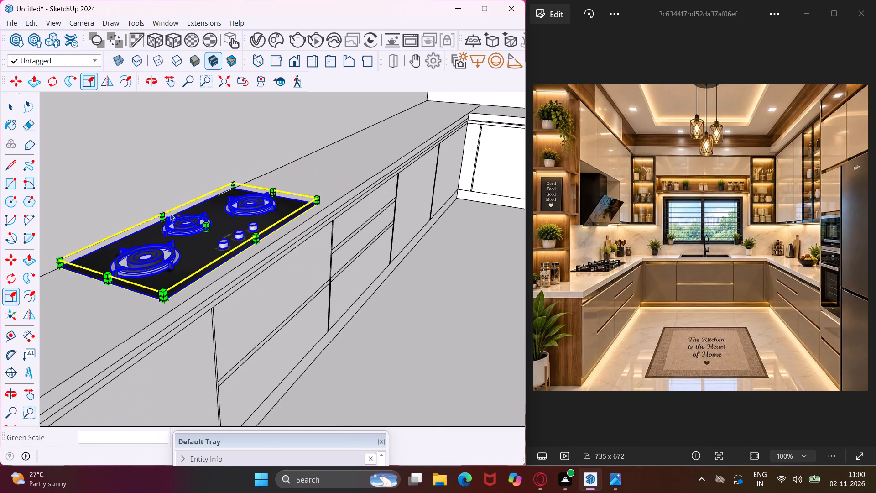
{"action": "middle_click_drag", "start_coordinate": [171, 213], "coordinate": [202, 209]}
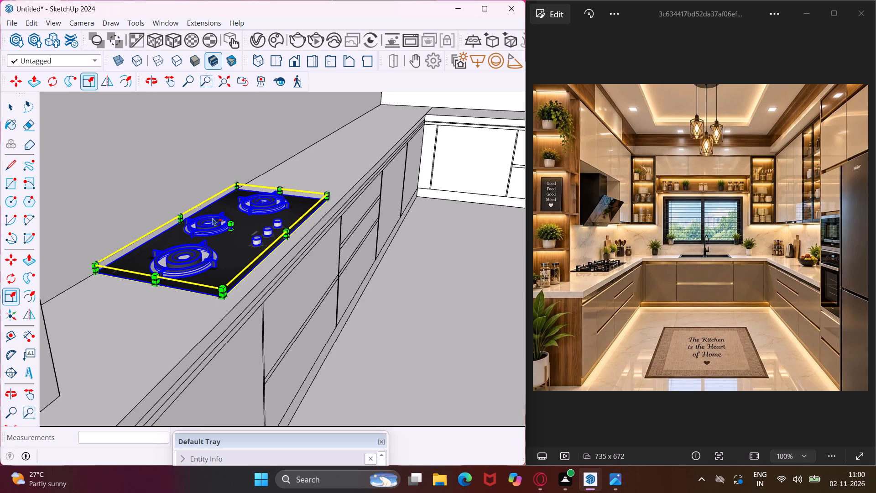
{"action": "key", "text": "Escape"}
Rotate the black range hood lying near the origin on the ground plane so its front faces the kitchen interior.
{"action": "scroll", "coordinate": [230, 244], "scroll_direction": "down", "scroll_amount": 13}
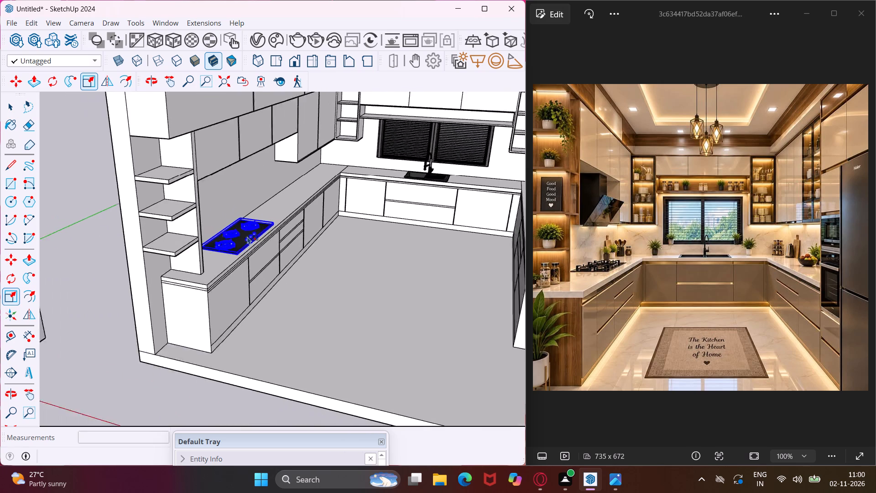
{"action": "scroll", "coordinate": [247, 236], "scroll_direction": "down", "scroll_amount": 7}
{"action": "left_click", "coordinate": [169, 326]}
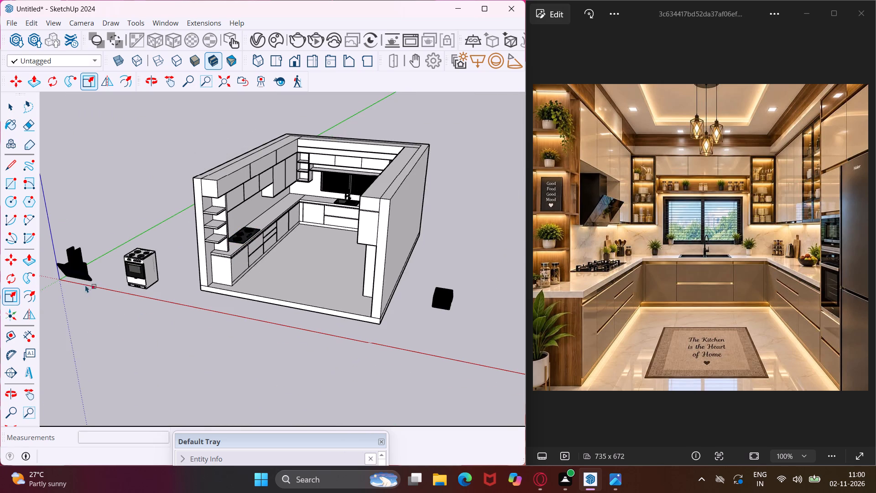
{"action": "scroll", "coordinate": [81, 266], "scroll_direction": "up", "scroll_amount": 3}
{"action": "left_click", "coordinate": [81, 266]}
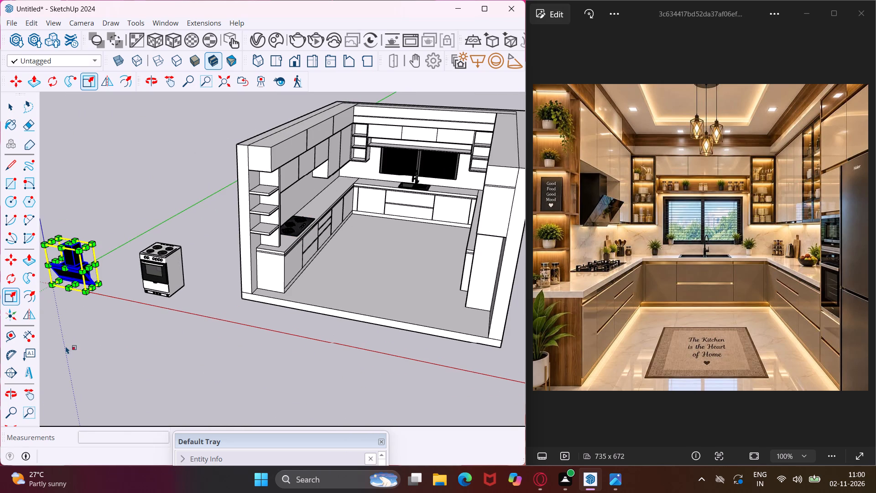
{"action": "left_click", "coordinate": [13, 275]}
{"action": "left_click", "coordinate": [101, 340]}
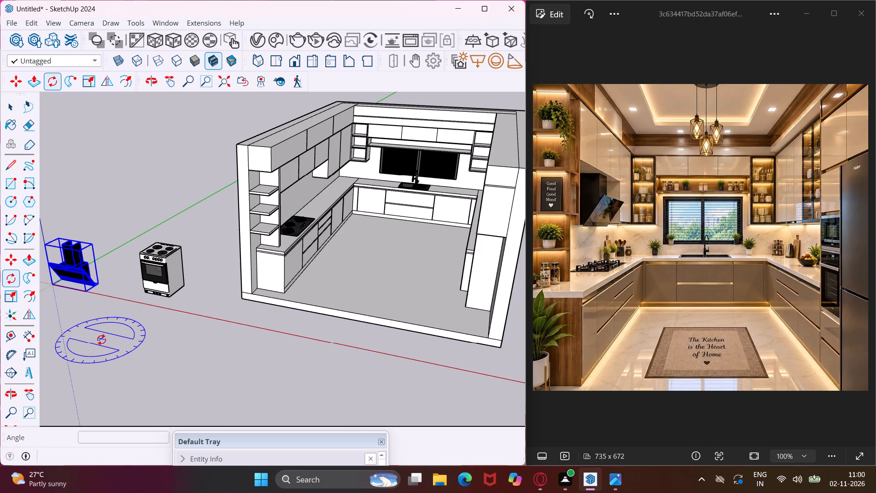
{"action": "left_click", "coordinate": [149, 355]}
{"action": "left_click", "coordinate": [124, 320]}
{"action": "scroll", "coordinate": [129, 290], "scroll_direction": "down", "scroll_amount": 5}
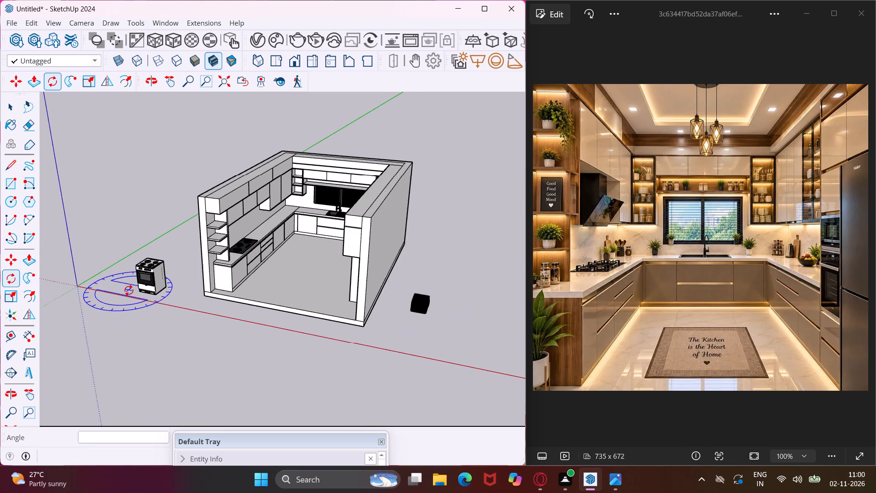
{"action": "scroll", "coordinate": [129, 290], "scroll_direction": "down", "scroll_amount": 8}
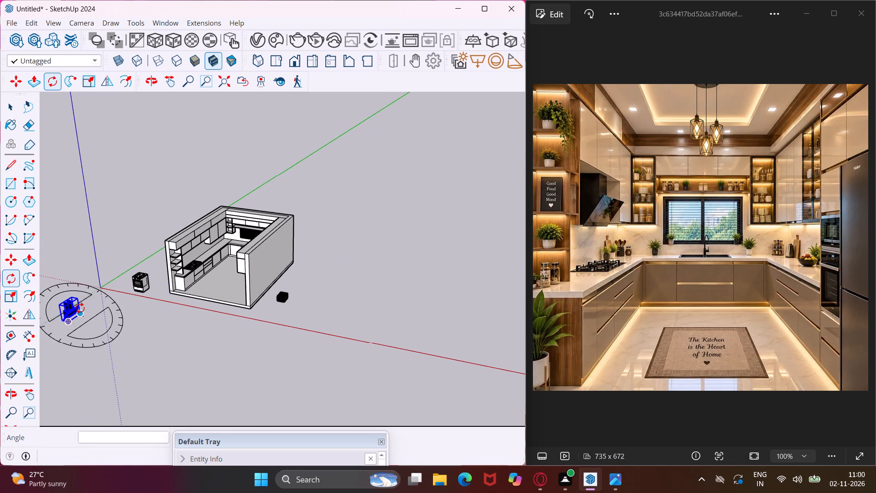
Move the range hood by its top corner about 24' onto the left wall, under the wall cabinets above the gas hob.
{"action": "key", "text": "m"}
{"action": "scroll", "coordinate": [66, 307], "scroll_direction": "up", "scroll_amount": 15}
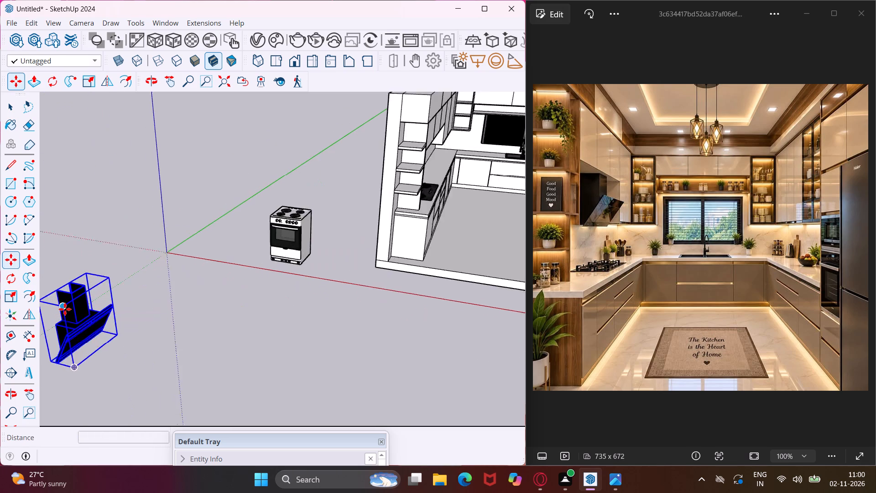
{"action": "scroll", "coordinate": [65, 309], "scroll_direction": "up", "scroll_amount": 2}
{"action": "left_click", "coordinate": [59, 306]}
{"action": "scroll", "coordinate": [75, 282], "scroll_direction": "down", "scroll_amount": 5}
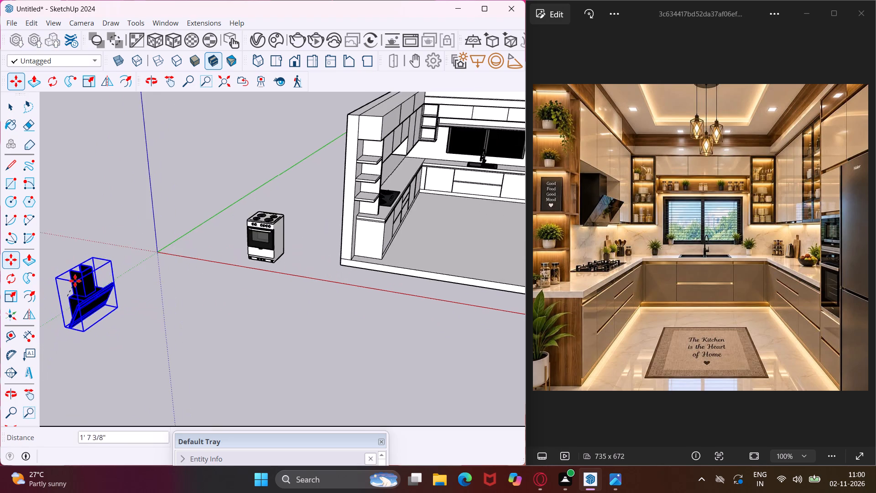
{"action": "scroll", "coordinate": [74, 275], "scroll_direction": "down", "scroll_amount": 7}
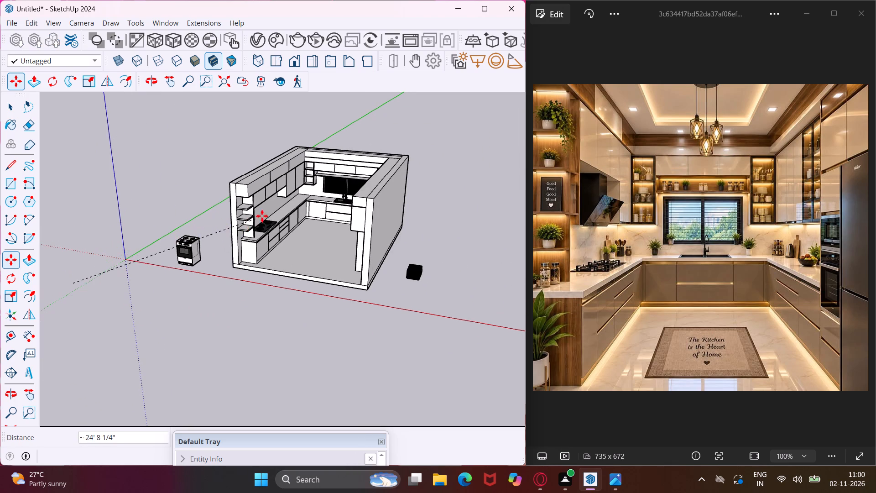
{"action": "scroll", "coordinate": [263, 212], "scroll_direction": "up", "scroll_amount": 7}
{"action": "middle_click_drag", "start_coordinate": [263, 212], "coordinate": [234, 181]}
{"action": "scroll", "coordinate": [246, 179], "scroll_direction": "up", "scroll_amount": 8}
{"action": "middle_click_drag", "start_coordinate": [253, 180], "coordinate": [237, 162]}
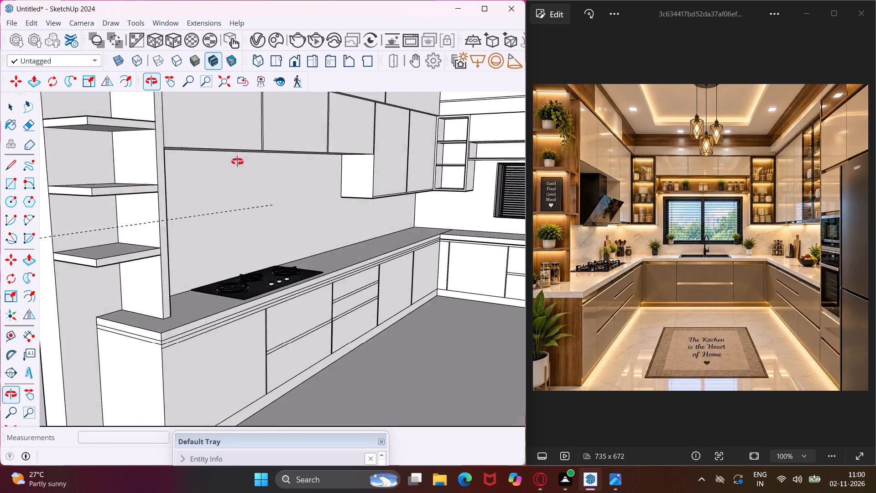
{"action": "middle_click_drag", "start_coordinate": [237, 162], "coordinate": [220, 140]}
{"action": "scroll", "coordinate": [234, 135], "scroll_direction": "up", "scroll_amount": 2}
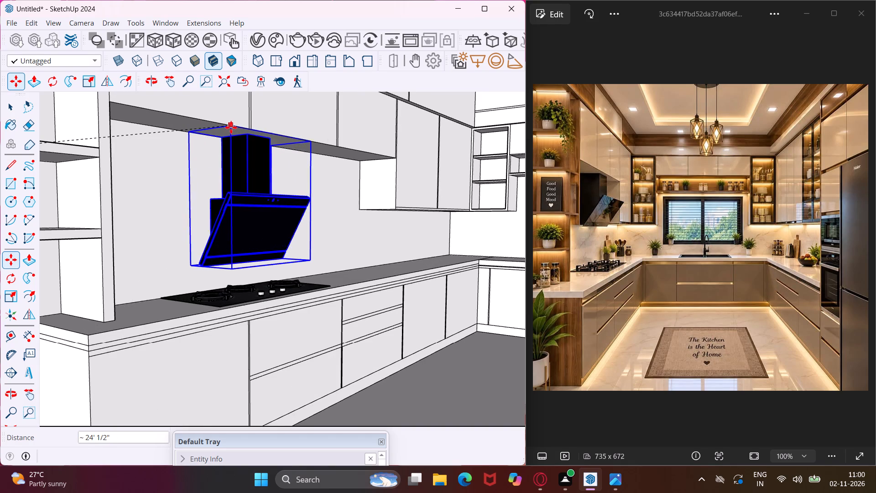
{"action": "left_click", "coordinate": [230, 125]}
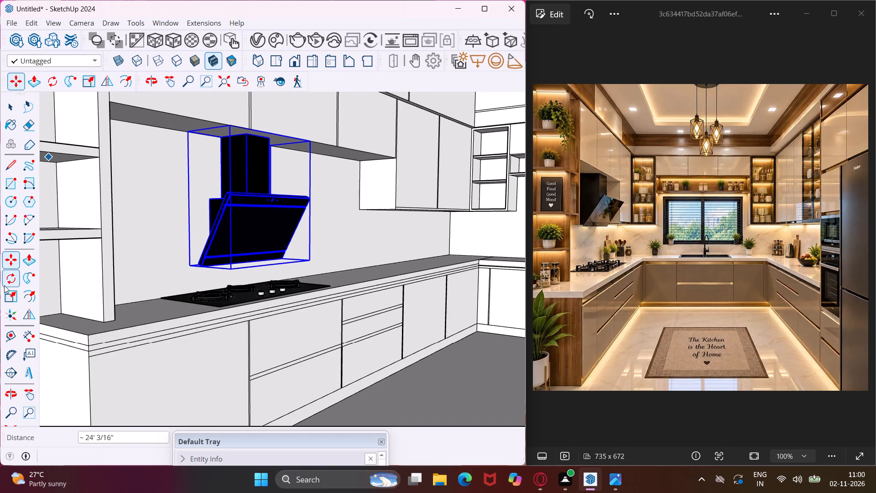
Shorten the range hood along the blue axis to a scale of about 0.69 by raising its bottom.
{"action": "left_click", "coordinate": [3, 299]}
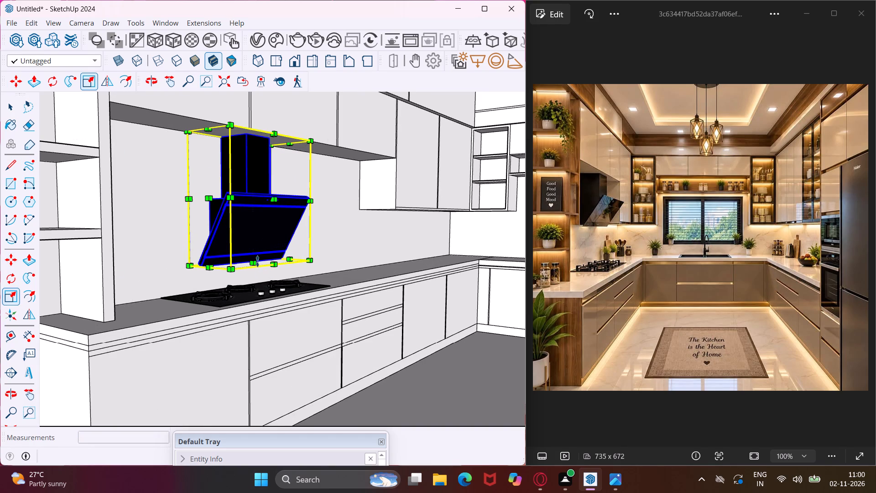
{"action": "left_click", "coordinate": [255, 259]}
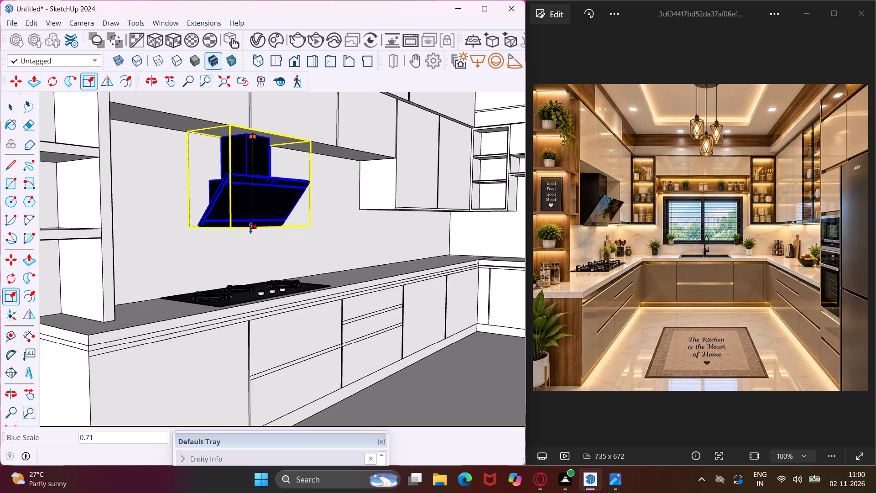
{"action": "left_click", "coordinate": [250, 225]}
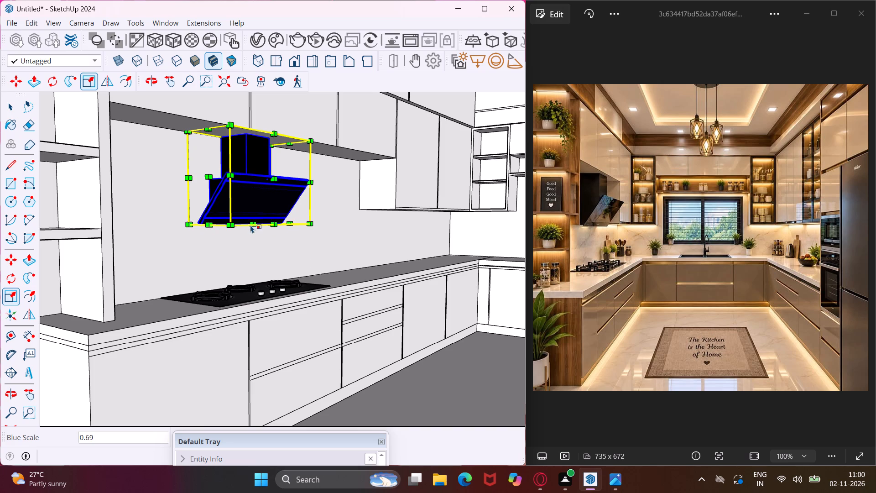
Widen the range hood along its red axis, about 1.34 toward the open shelves and about 1.21 toward the back wall.
{"action": "left_click", "coordinate": [212, 178]}
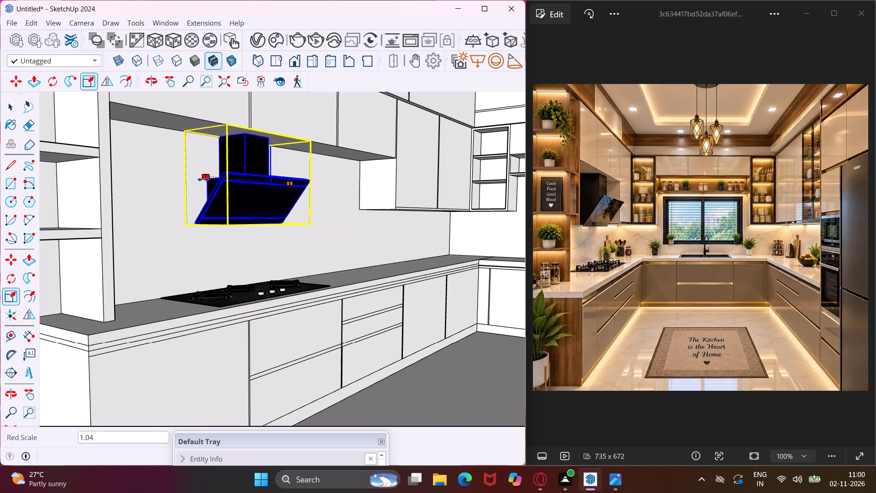
{"action": "left_click", "coordinate": [173, 178]}
{"action": "middle_click_drag", "start_coordinate": [268, 171], "coordinate": [214, 202]}
{"action": "scroll", "coordinate": [240, 202], "scroll_direction": "up", "scroll_amount": 3}
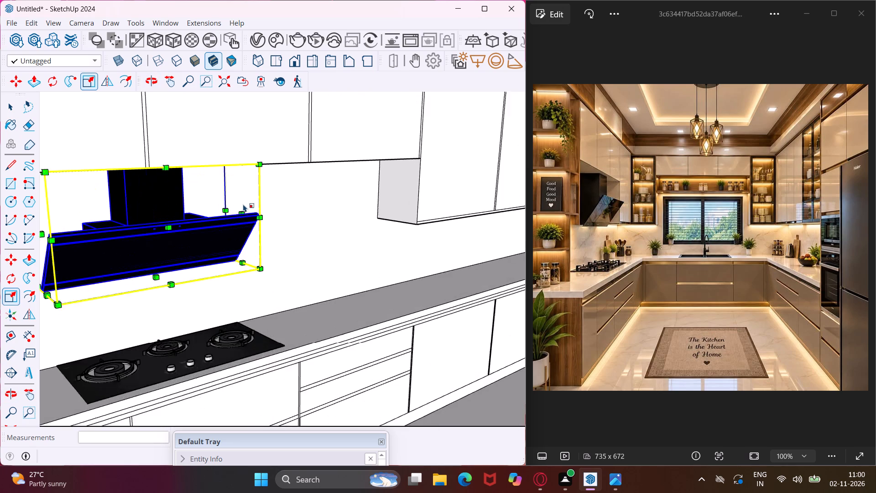
{"action": "left_click", "coordinate": [244, 217]}
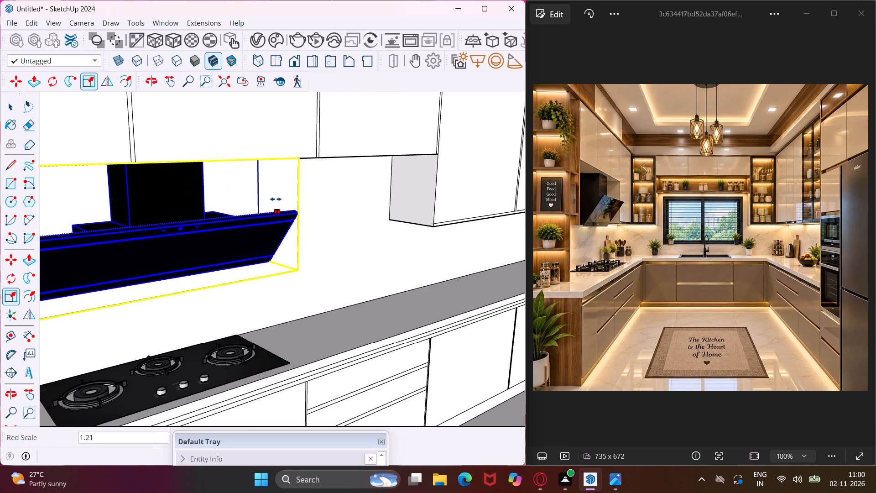
{"action": "left_click", "coordinate": [276, 199]}
{"action": "scroll", "coordinate": [265, 221], "scroll_direction": "down", "scroll_amount": 4}
{"action": "middle_click_drag", "start_coordinate": [265, 221], "coordinate": [308, 197]}
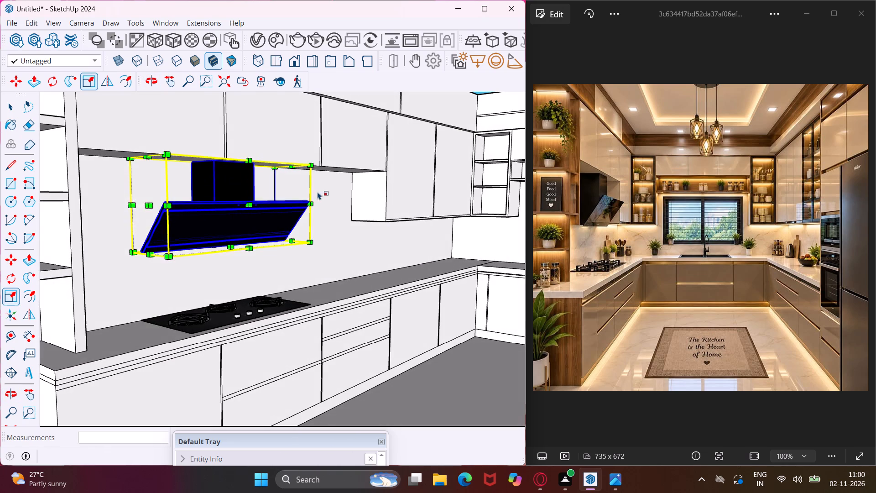
{"action": "key", "text": "Escape"}
{"action": "key", "text": "space"}
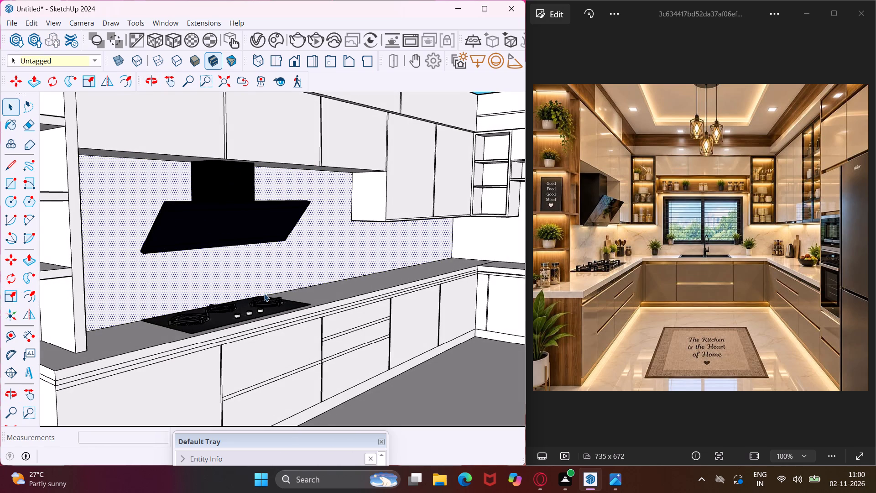
Scale the freestanding oven near the origin down uniformly in two passes, the first to about 0.52.
{"action": "middle_click_drag", "start_coordinate": [264, 294], "coordinate": [294, 306]}
{"action": "scroll", "coordinate": [317, 198], "scroll_direction": "down", "scroll_amount": 9}
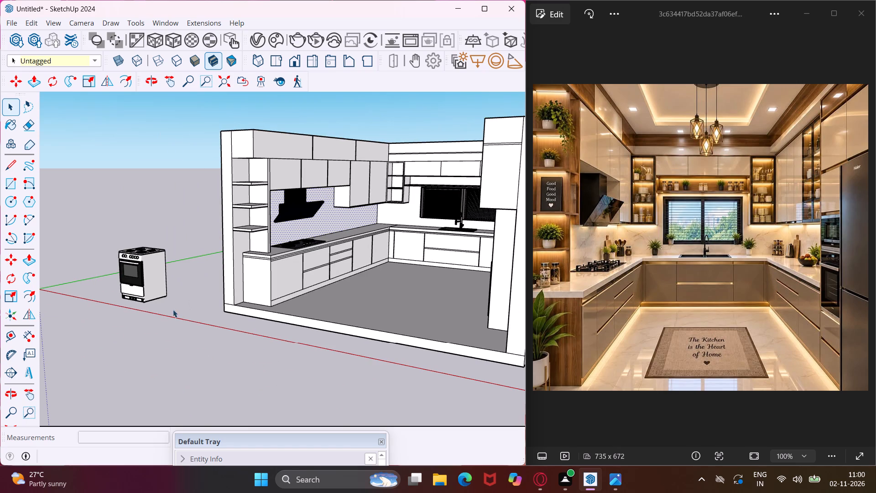
{"action": "left_click", "coordinate": [166, 312]}
{"action": "middle_click_drag", "start_coordinate": [166, 298], "coordinate": [283, 334]}
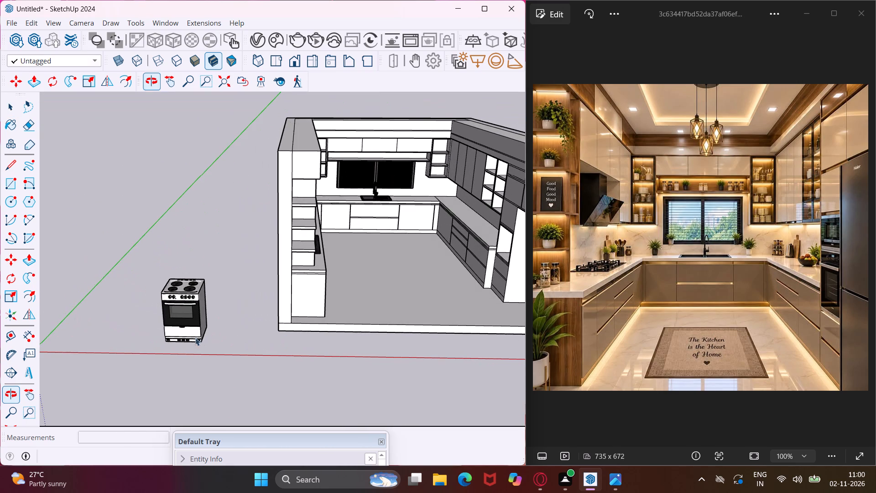
{"action": "left_click", "coordinate": [192, 334]}
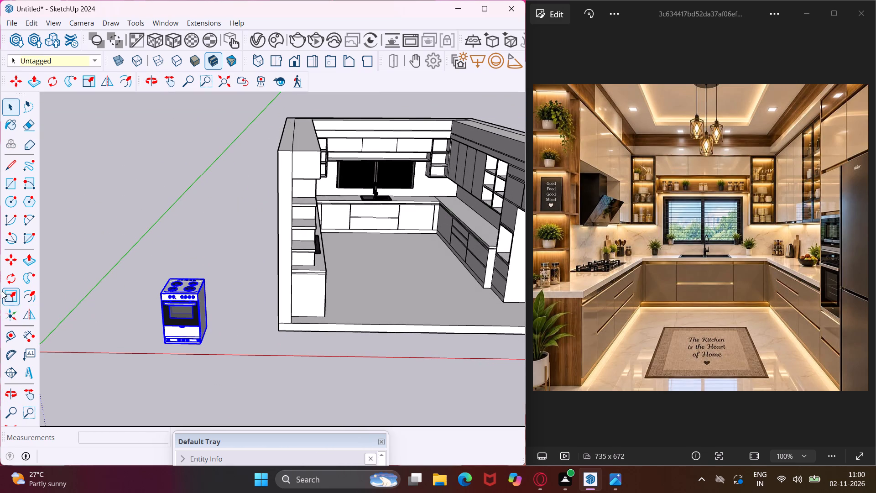
{"action": "left_click", "coordinate": [9, 296]}
{"action": "scroll", "coordinate": [175, 286], "scroll_direction": "up", "scroll_amount": 2}
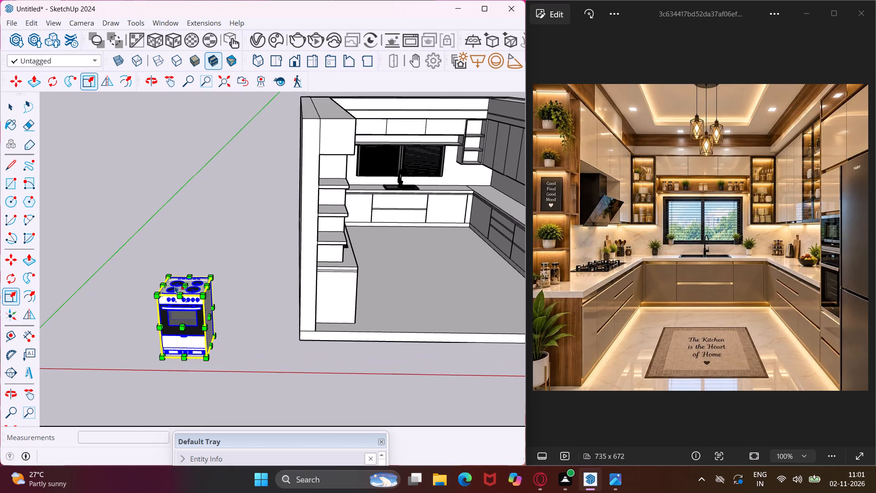
{"action": "left_click", "coordinate": [156, 296]}
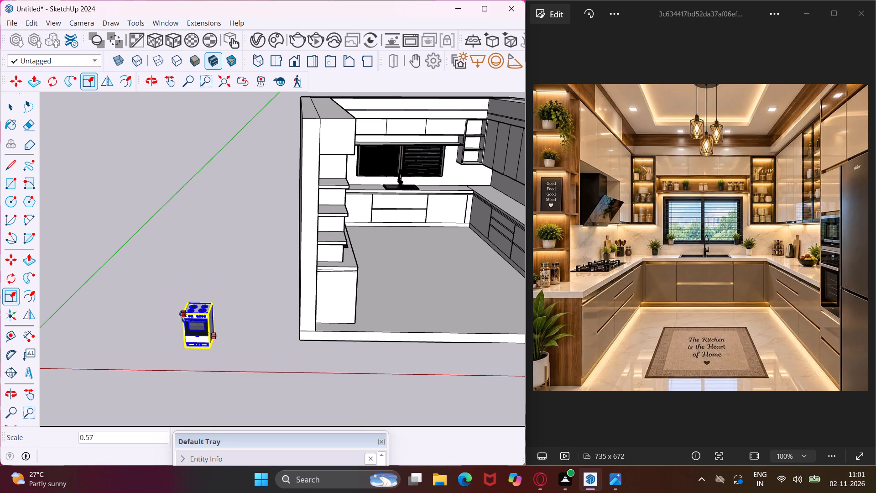
{"action": "left_click", "coordinate": [183, 320]}
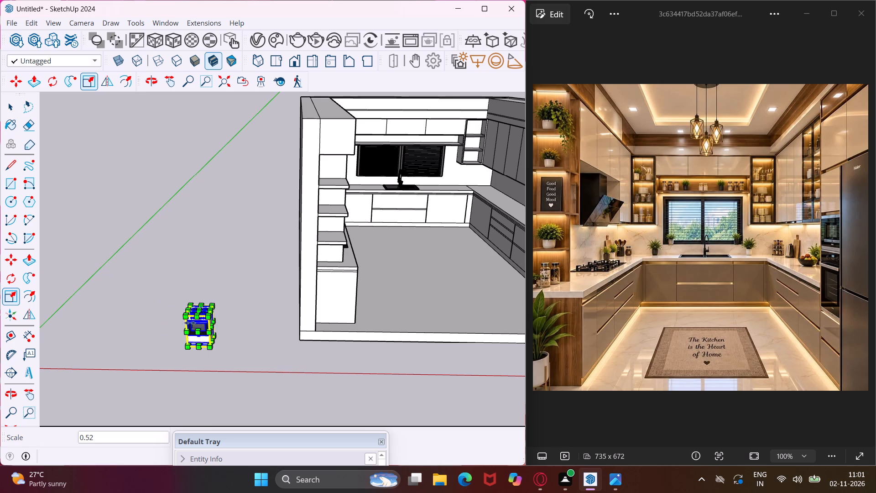
{"action": "left_click", "coordinate": [189, 320]}
{"action": "left_click", "coordinate": [198, 329]}
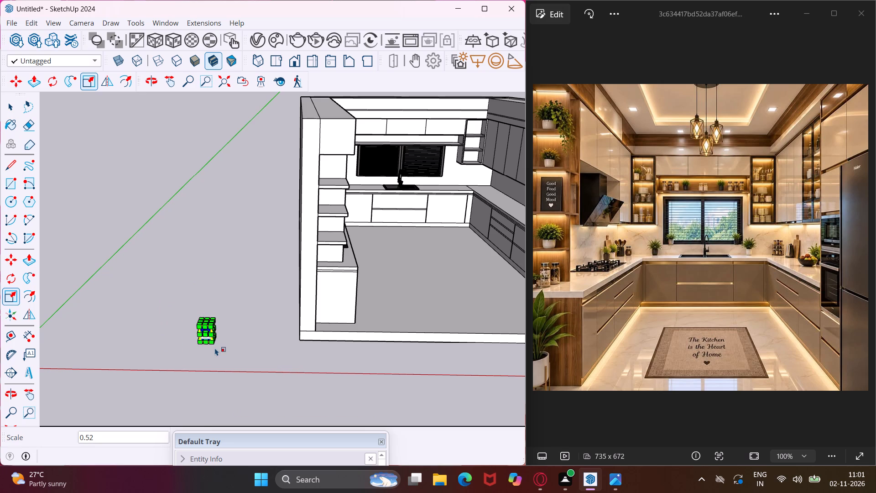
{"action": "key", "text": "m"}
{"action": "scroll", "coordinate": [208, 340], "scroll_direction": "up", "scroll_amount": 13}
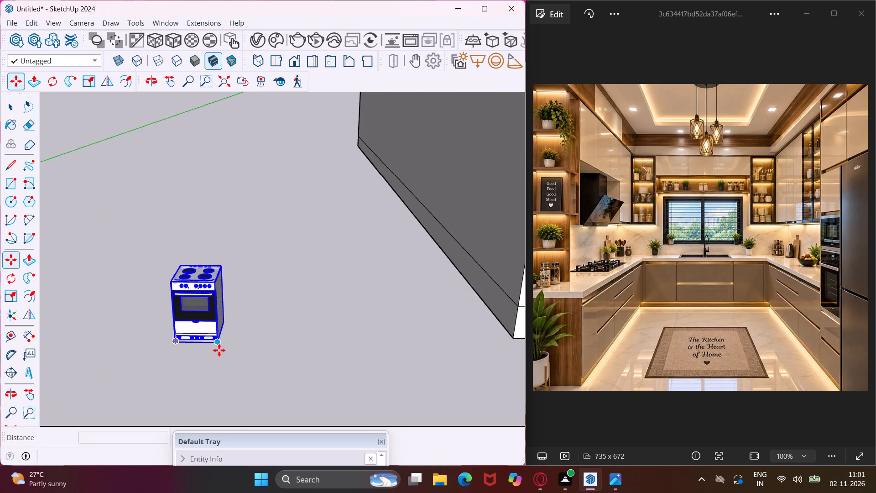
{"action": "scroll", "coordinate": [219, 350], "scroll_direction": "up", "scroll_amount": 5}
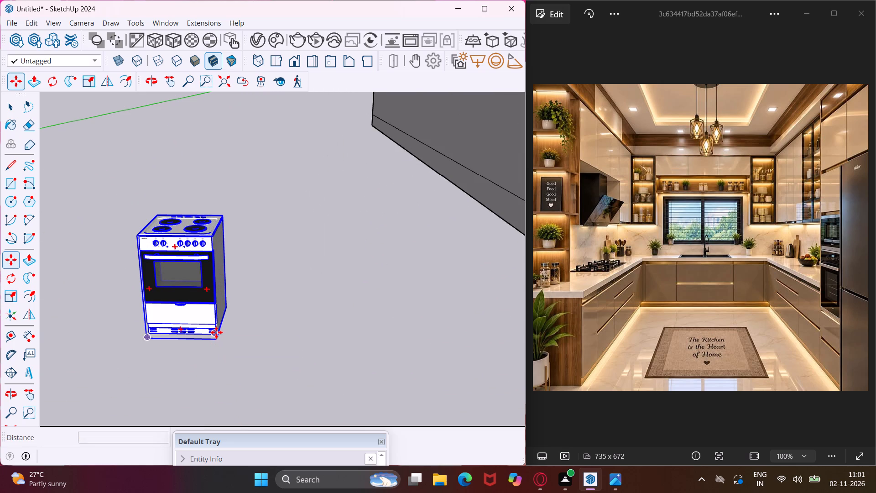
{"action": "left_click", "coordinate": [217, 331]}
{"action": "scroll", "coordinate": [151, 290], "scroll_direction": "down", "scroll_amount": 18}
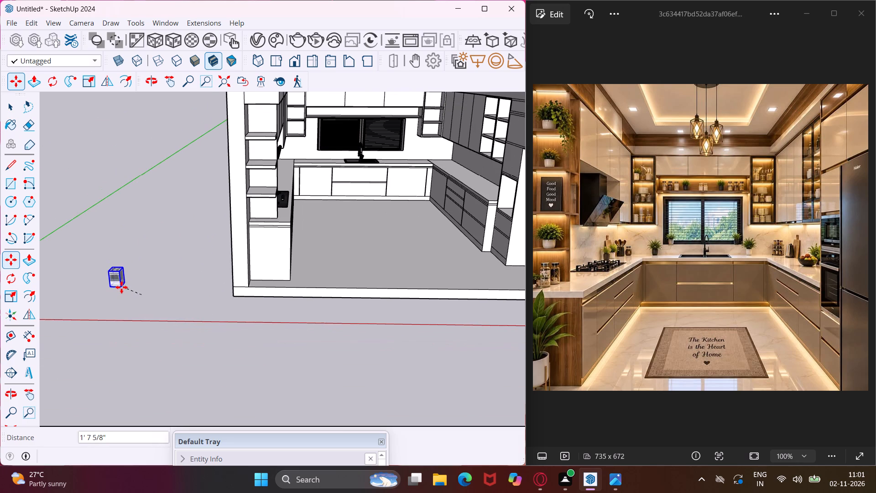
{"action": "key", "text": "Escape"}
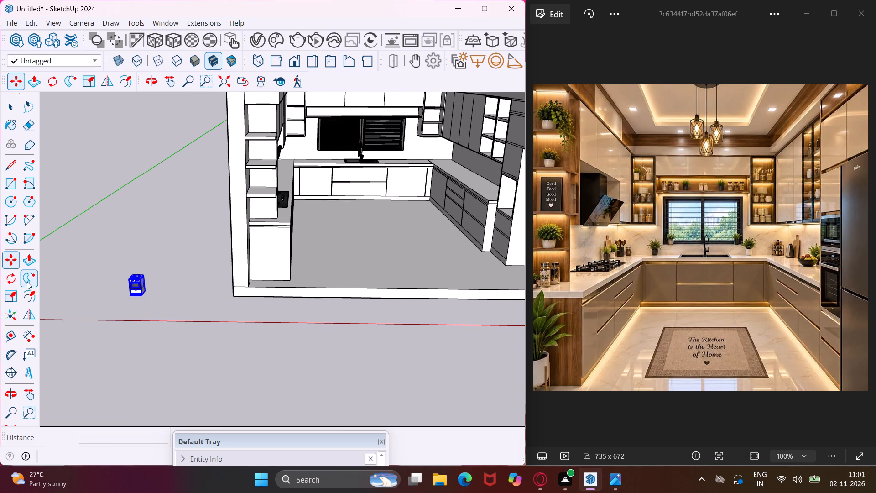
Rotate the scaled-down oven 90° on the ground plane so its front faces away from the kitchen.
{"action": "left_click", "coordinate": [17, 280]}
{"action": "left_click", "coordinate": [80, 308]}
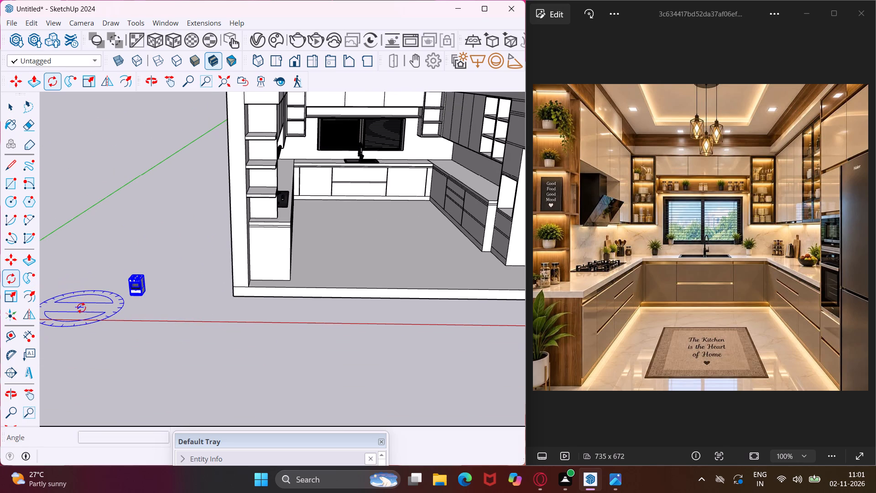
{"action": "left_click", "coordinate": [113, 312]}
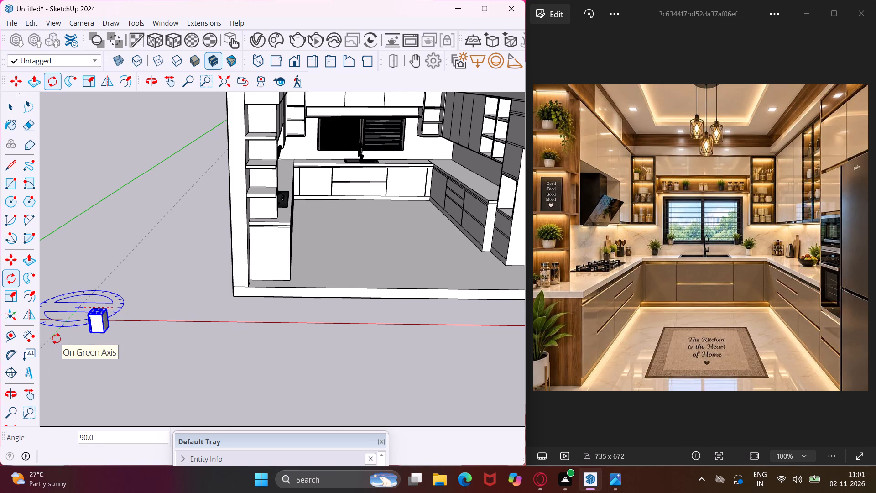
{"action": "type", "text": "90"}
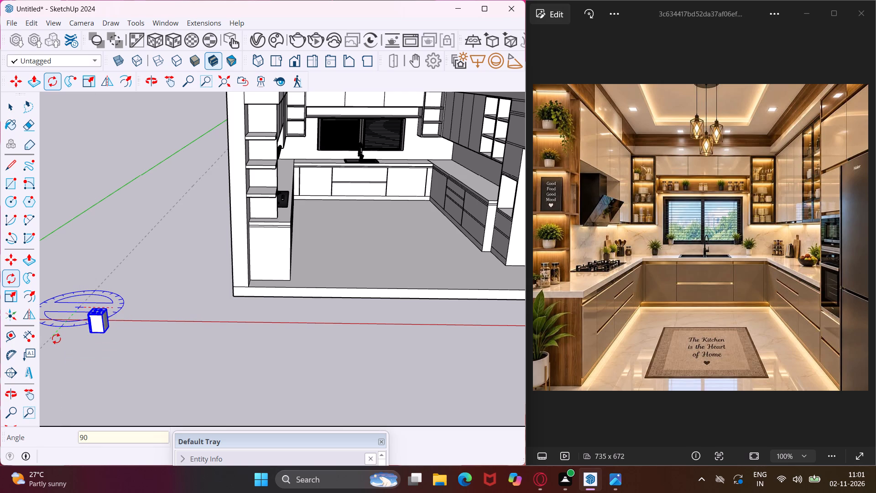
{"action": "key", "text": "Return"}
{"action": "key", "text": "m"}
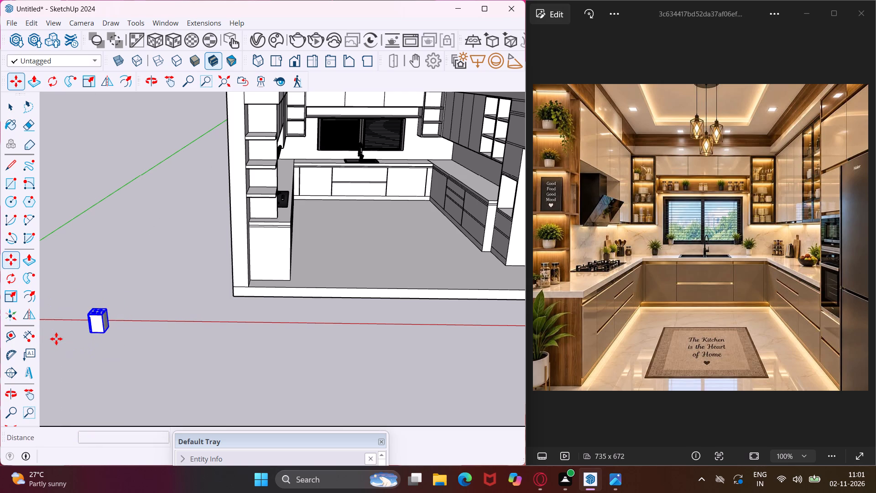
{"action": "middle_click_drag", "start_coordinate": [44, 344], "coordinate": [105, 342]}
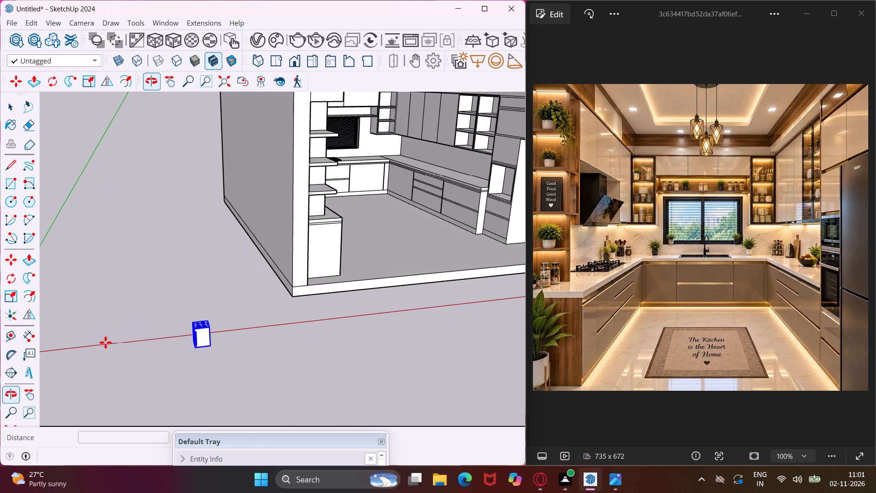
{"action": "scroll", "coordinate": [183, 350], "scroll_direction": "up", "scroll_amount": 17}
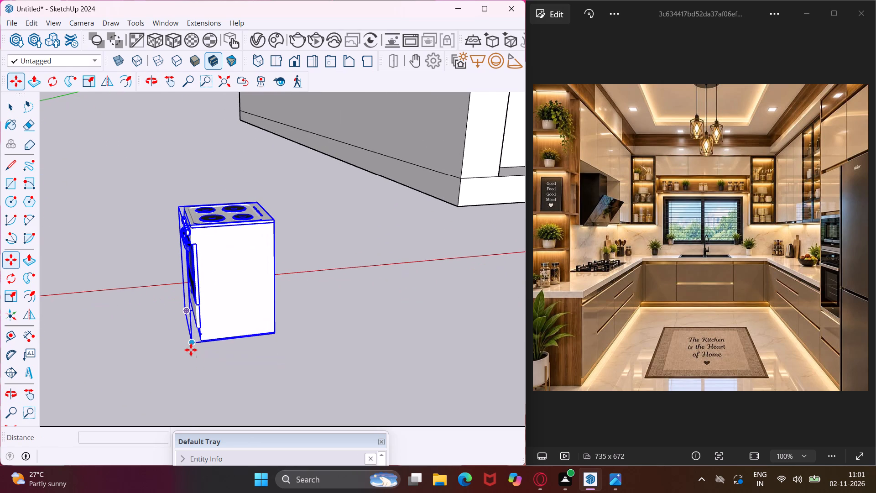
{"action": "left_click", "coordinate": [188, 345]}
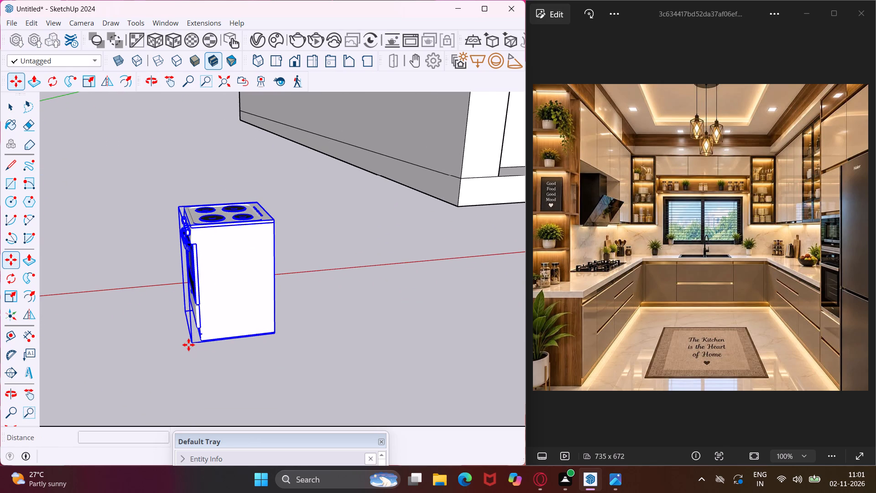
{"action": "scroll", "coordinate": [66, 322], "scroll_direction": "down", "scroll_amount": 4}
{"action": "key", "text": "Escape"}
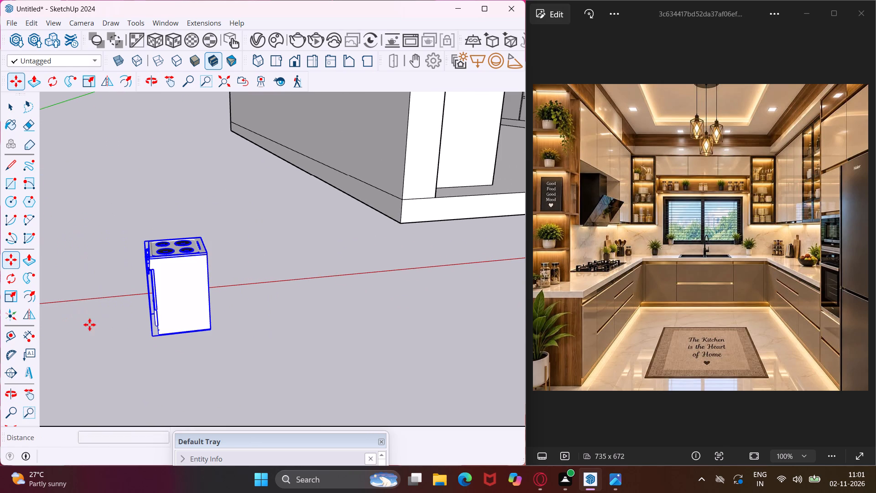
Move the oven by its lower front corner about 21' 6" into the open niche above the tall cabinet's drawers on the right wall.
{"action": "scroll", "coordinate": [158, 343], "scroll_direction": "up", "scroll_amount": 4}
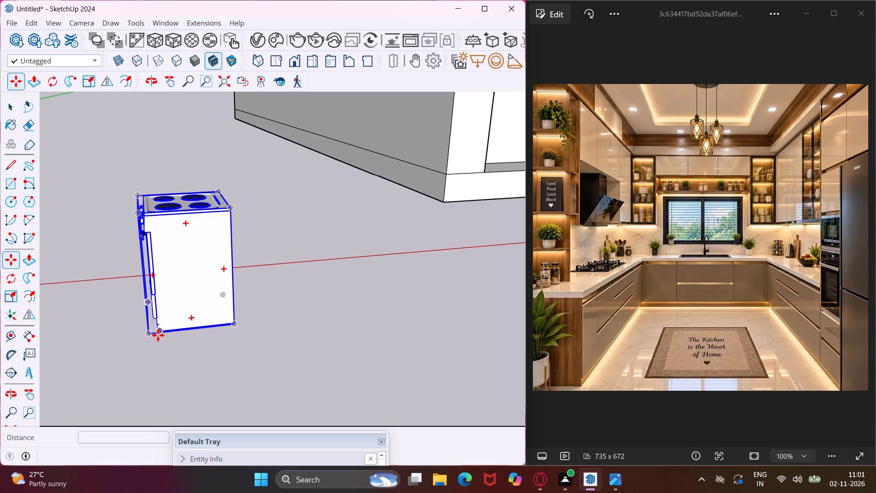
{"action": "scroll", "coordinate": [158, 334], "scroll_direction": "up", "scroll_amount": 8}
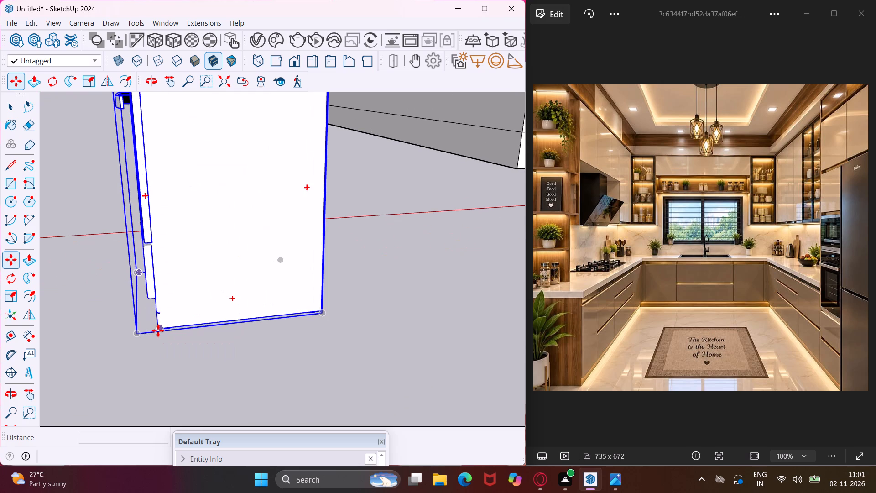
{"action": "left_click", "coordinate": [158, 330]}
{"action": "scroll", "coordinate": [115, 317], "scroll_direction": "down", "scroll_amount": 12}
{"action": "scroll", "coordinate": [99, 304], "scroll_direction": "down", "scroll_amount": 9}
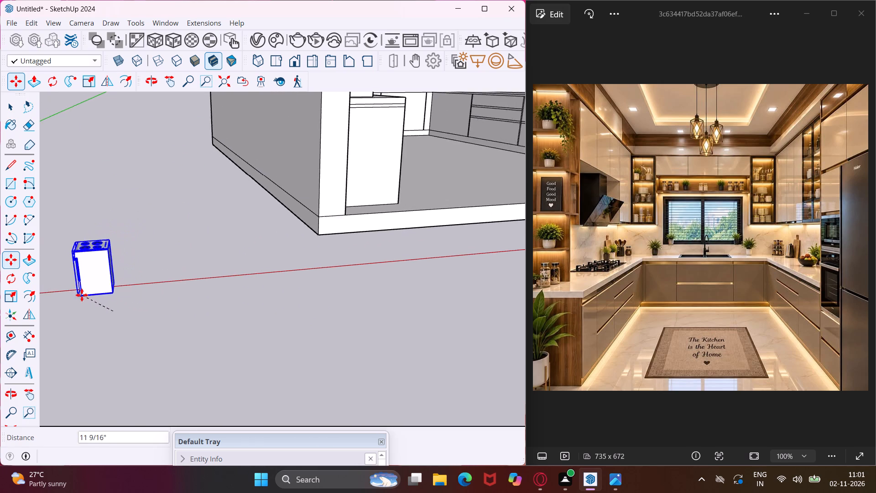
{"action": "scroll", "coordinate": [82, 295], "scroll_direction": "down", "scroll_amount": 11}
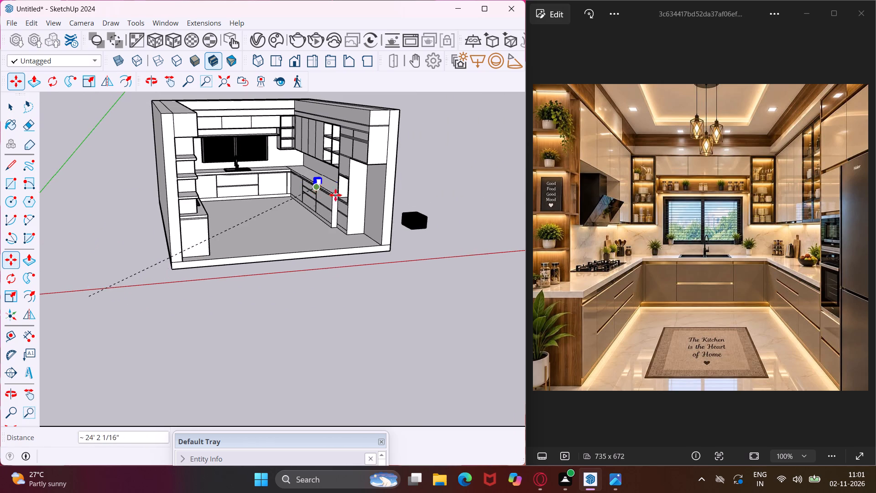
{"action": "scroll", "coordinate": [344, 196], "scroll_direction": "up", "scroll_amount": 11}
{"action": "middle_click_drag", "start_coordinate": [344, 196], "coordinate": [446, 224]}
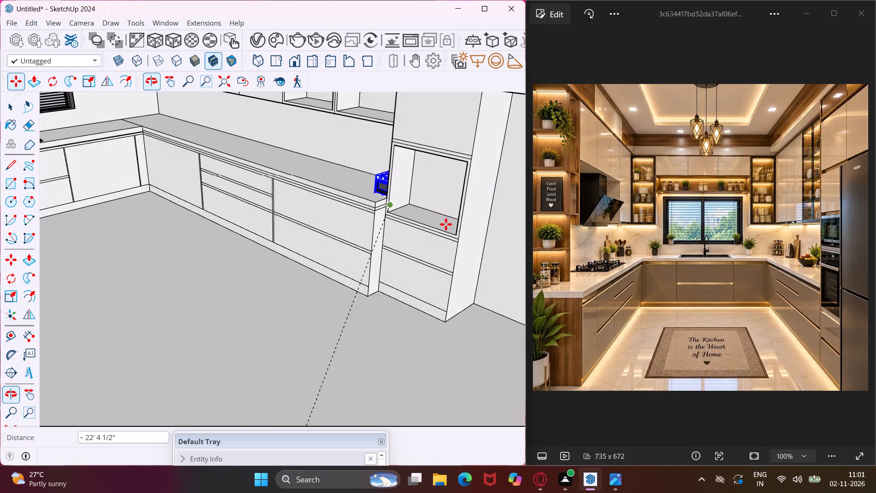
{"action": "scroll", "coordinate": [453, 226], "scroll_direction": "up", "scroll_amount": 4}
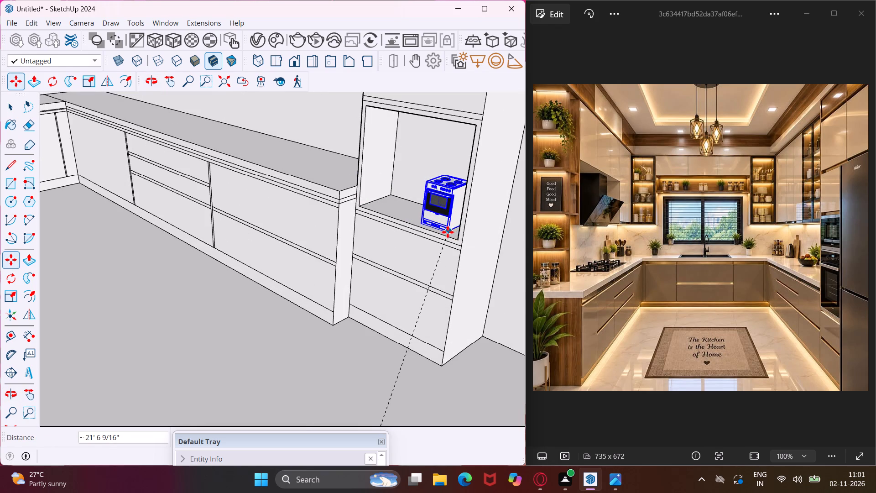
{"action": "left_click", "coordinate": [447, 232]}
{"action": "scroll", "coordinate": [368, 206], "scroll_direction": "down", "scroll_amount": 5}
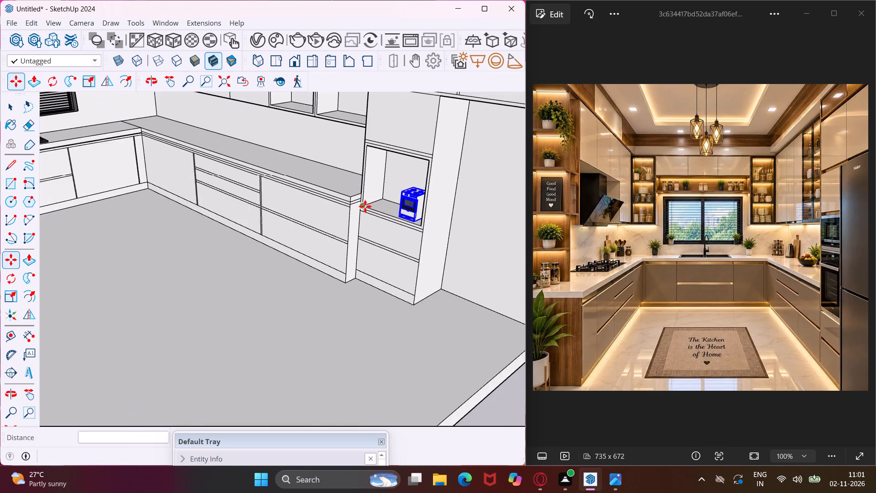
{"action": "scroll", "coordinate": [365, 206], "scroll_direction": "down", "scroll_amount": 7}
{"action": "scroll", "coordinate": [313, 209], "scroll_direction": "down", "scroll_amount": 4}
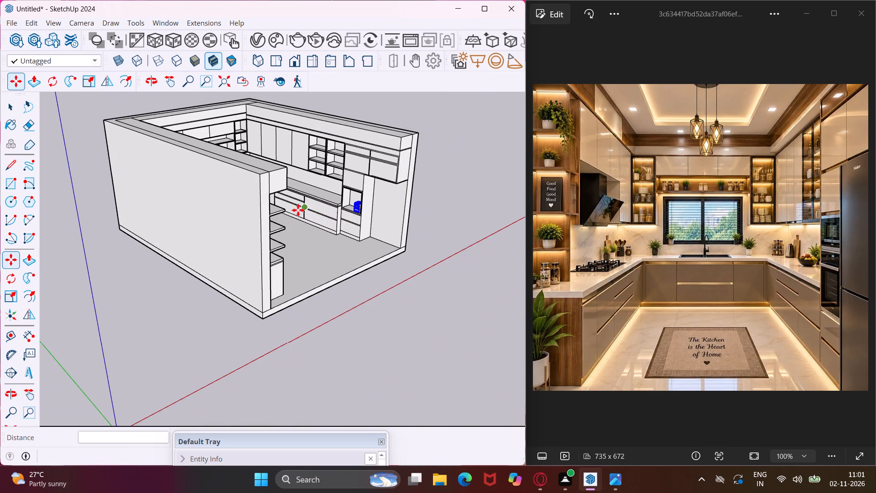
{"action": "scroll", "coordinate": [272, 208], "scroll_direction": "down", "scroll_amount": 3}
{"action": "key", "text": "Escape"}
{"action": "key", "text": "space"}
Rotate the black microwave lying outside the kitchen's right wall on the ground plane, around a point beside it.
{"action": "scroll", "coordinate": [390, 215], "scroll_direction": "up", "scroll_amount": 5}
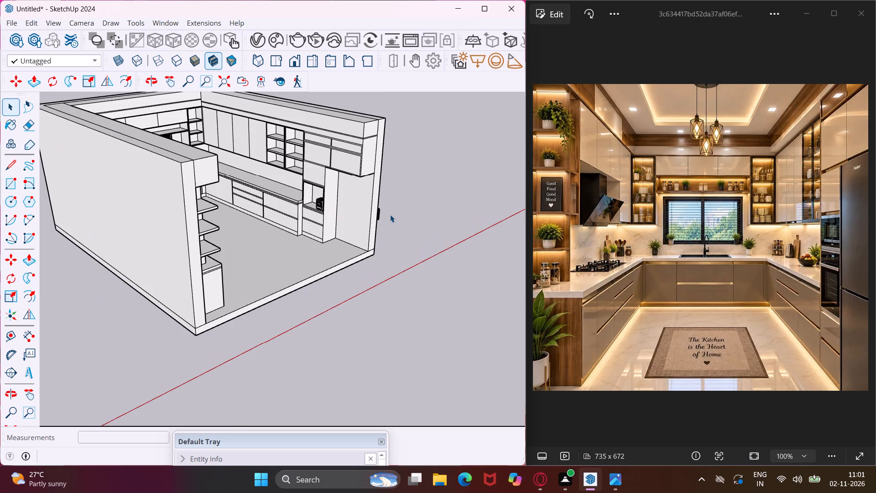
{"action": "scroll", "coordinate": [390, 215], "scroll_direction": "up", "scroll_amount": 6}
{"action": "middle_click_drag", "start_coordinate": [391, 214], "coordinate": [311, 213]}
{"action": "scroll", "coordinate": [374, 215], "scroll_direction": "up", "scroll_amount": 4}
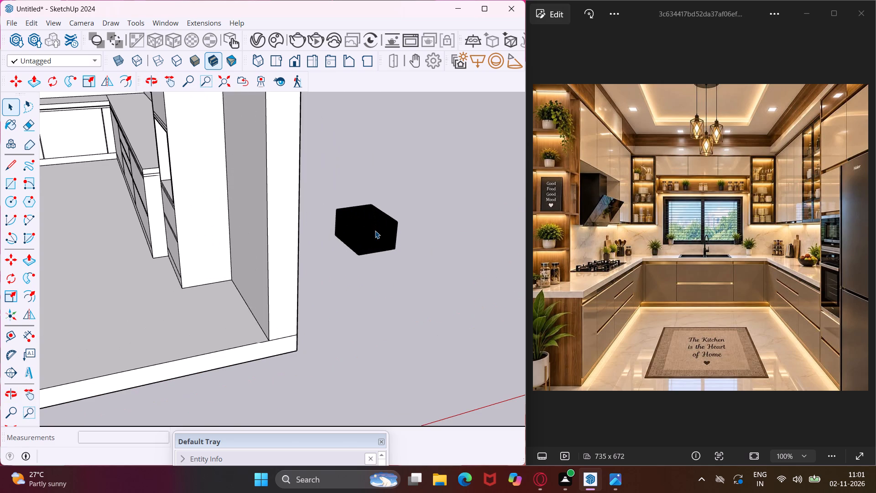
{"action": "left_click", "coordinate": [375, 231]}
{"action": "middle_click_drag", "start_coordinate": [380, 233], "coordinate": [154, 224]}
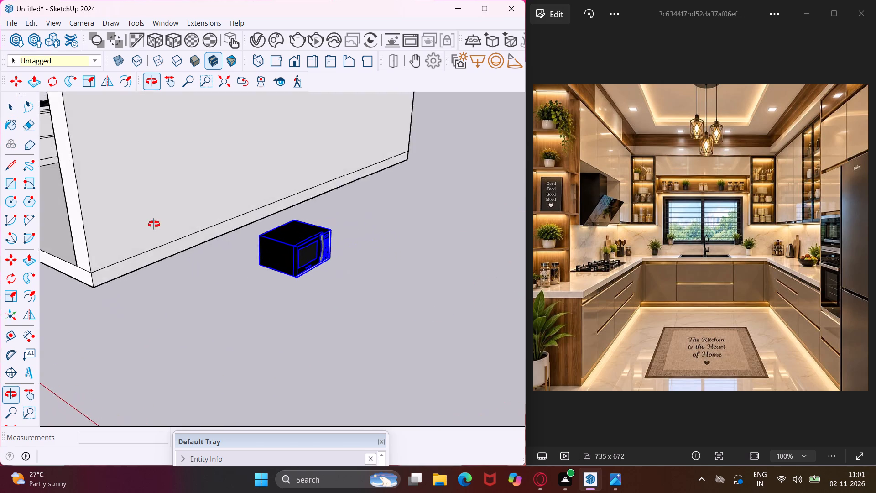
{"action": "middle_click_drag", "start_coordinate": [154, 224], "coordinate": [141, 220]}
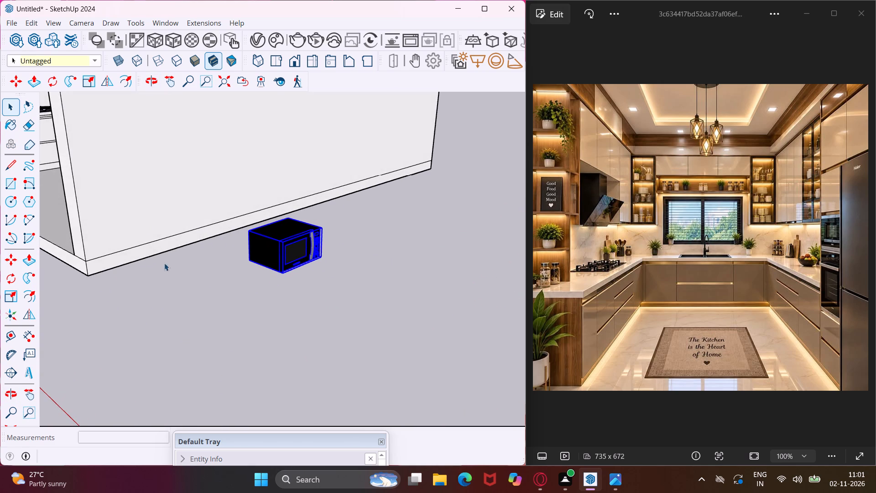
{"action": "left_click", "coordinate": [17, 280]}
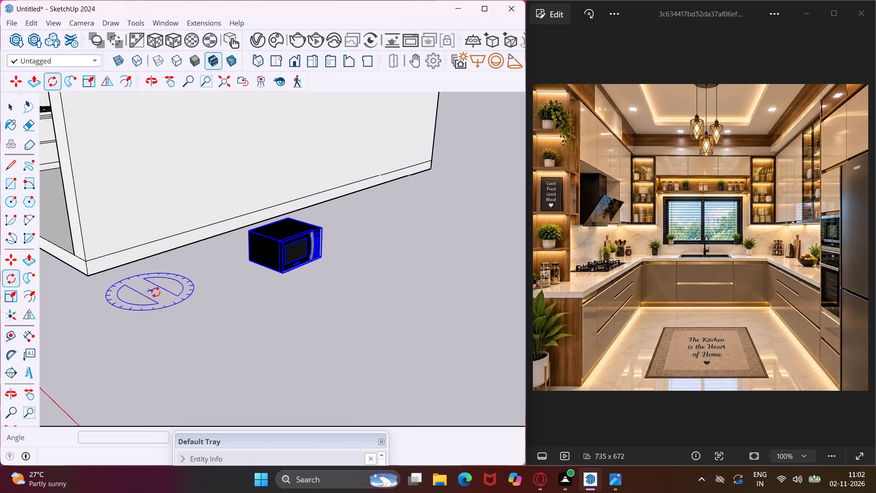
{"action": "left_click", "coordinate": [170, 296]}
{"action": "left_click", "coordinate": [207, 316]}
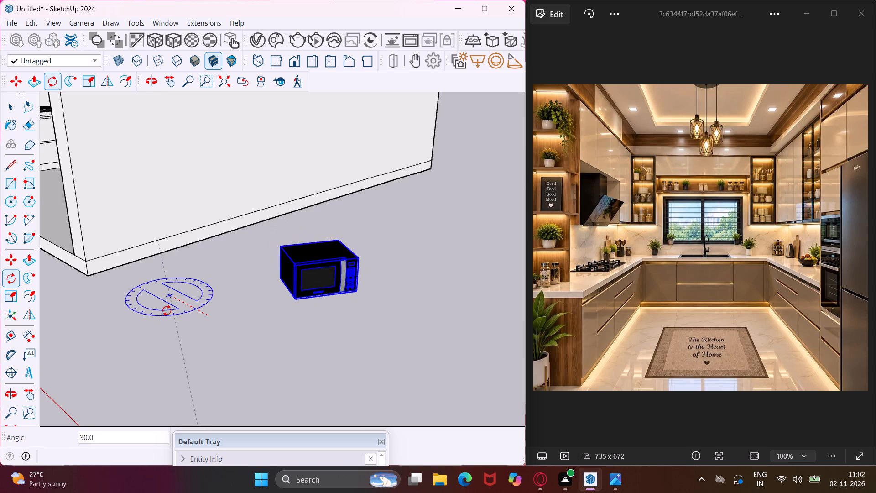
{"action": "left_click", "coordinate": [156, 288]}
{"action": "scroll", "coordinate": [184, 240], "scroll_direction": "down", "scroll_amount": 5}
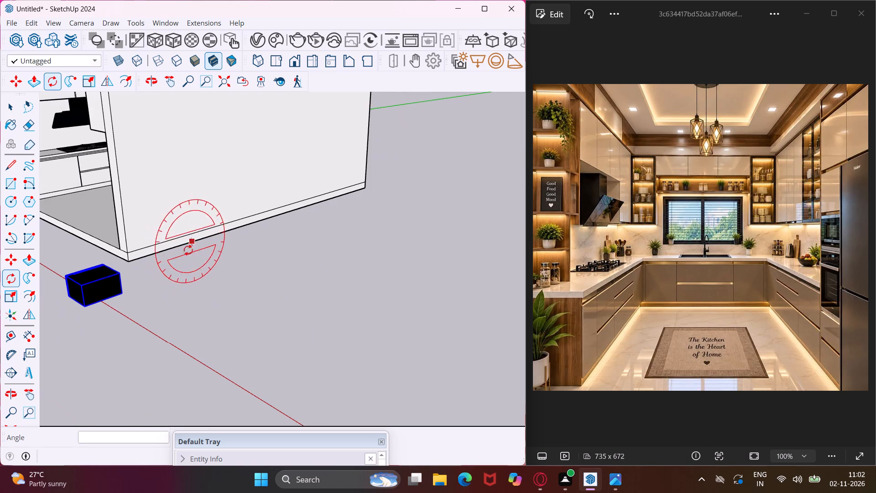
{"action": "middle_click_drag", "start_coordinate": [112, 289], "coordinate": [253, 261]}
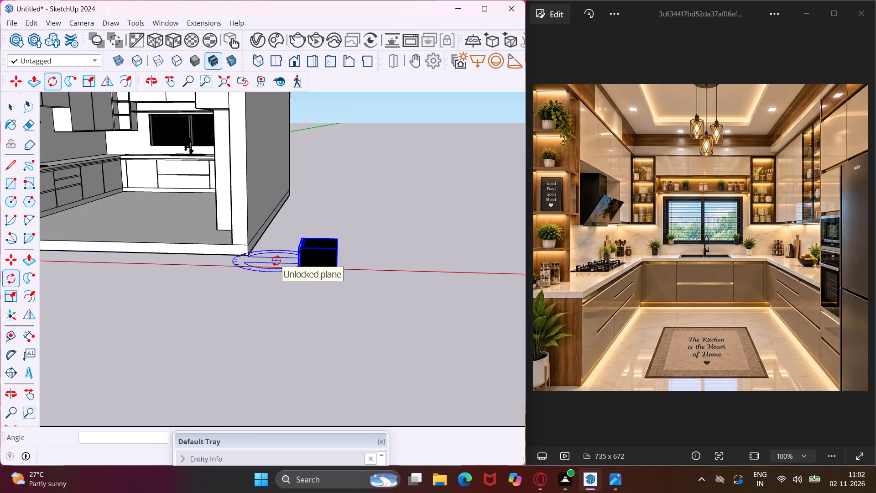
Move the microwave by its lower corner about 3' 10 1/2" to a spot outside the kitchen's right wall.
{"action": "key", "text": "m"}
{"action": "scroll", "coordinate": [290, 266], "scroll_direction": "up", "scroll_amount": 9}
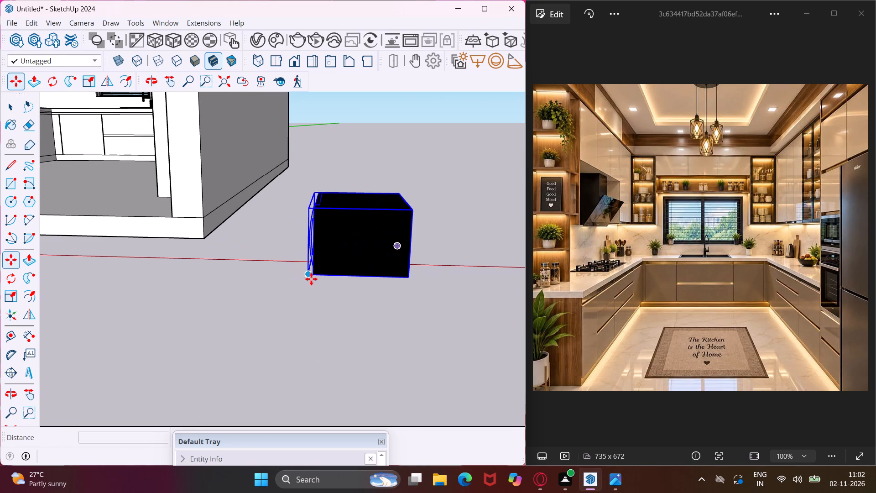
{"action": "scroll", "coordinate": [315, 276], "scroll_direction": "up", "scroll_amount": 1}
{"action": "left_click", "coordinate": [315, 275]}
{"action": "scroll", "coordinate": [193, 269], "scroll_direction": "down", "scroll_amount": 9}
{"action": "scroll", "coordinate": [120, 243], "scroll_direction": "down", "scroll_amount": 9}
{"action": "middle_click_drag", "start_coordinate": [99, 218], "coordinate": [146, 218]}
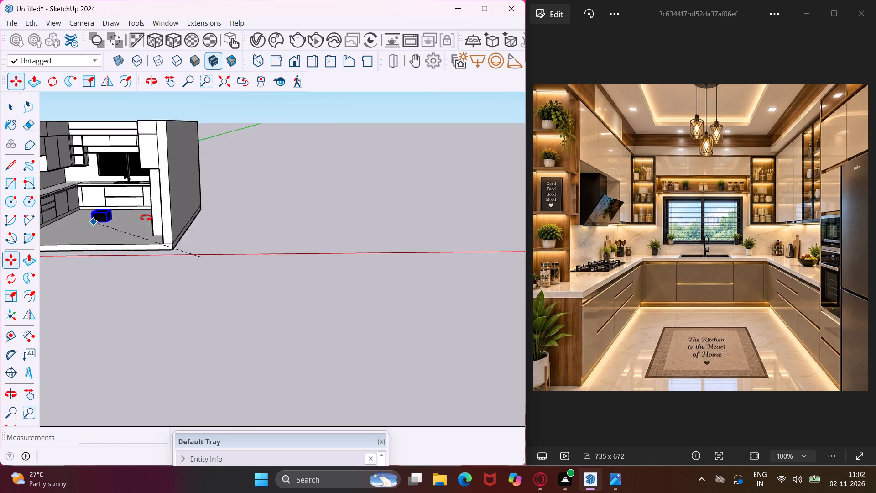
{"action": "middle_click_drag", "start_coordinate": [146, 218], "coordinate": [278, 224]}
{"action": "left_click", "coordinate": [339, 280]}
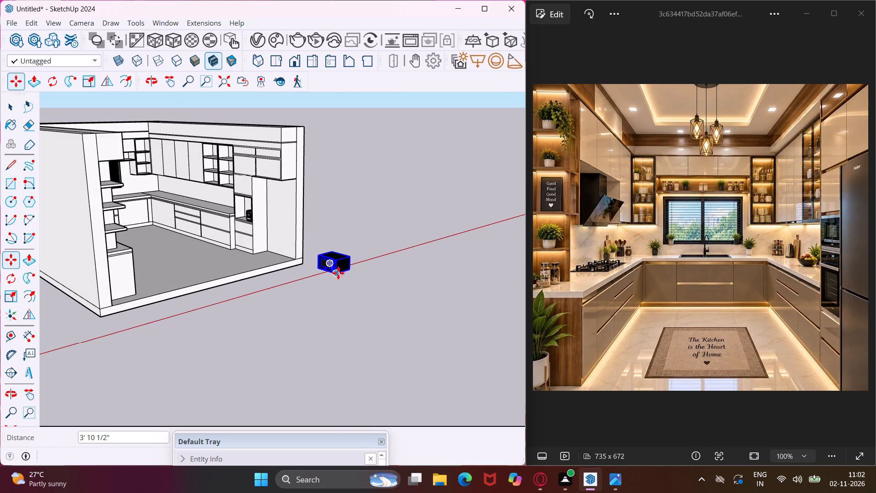
Move the microwave by its upper front corner about 8' 10" to the top corner of the tall cabinet's open niche, above the oven.
{"action": "scroll", "coordinate": [339, 257], "scroll_direction": "up", "scroll_amount": 17}
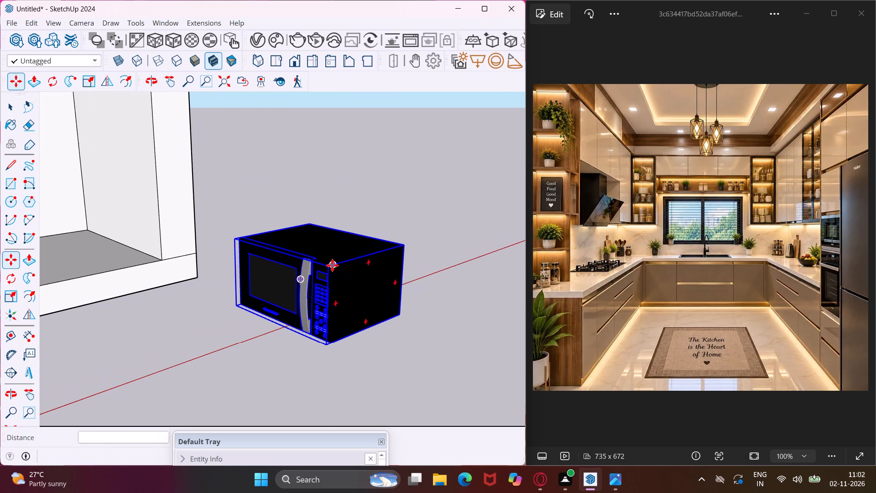
{"action": "scroll", "coordinate": [332, 267], "scroll_direction": "up", "scroll_amount": 6}
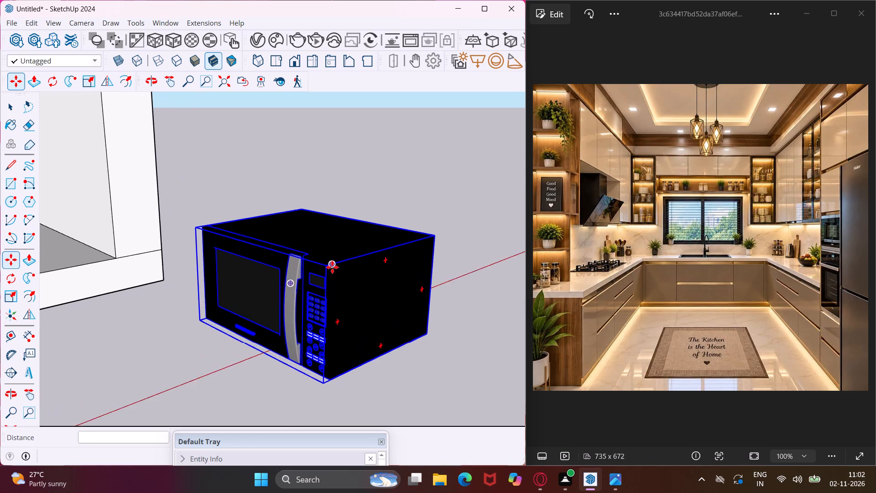
{"action": "scroll", "coordinate": [332, 267], "scroll_direction": "up", "scroll_amount": 2}
{"action": "left_click", "coordinate": [323, 265]}
{"action": "scroll", "coordinate": [196, 254], "scroll_direction": "down", "scroll_amount": 3}
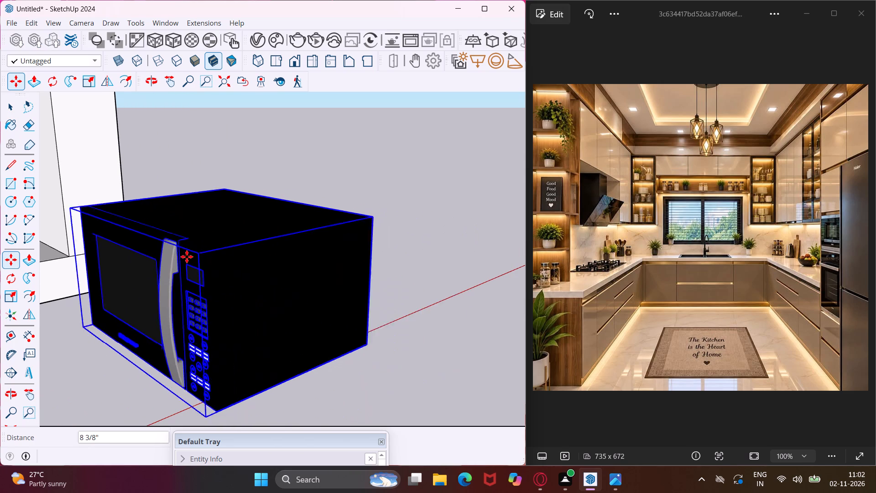
{"action": "scroll", "coordinate": [187, 257], "scroll_direction": "down", "scroll_amount": 20}
{"action": "scroll", "coordinate": [175, 252], "scroll_direction": "down", "scroll_amount": 4}
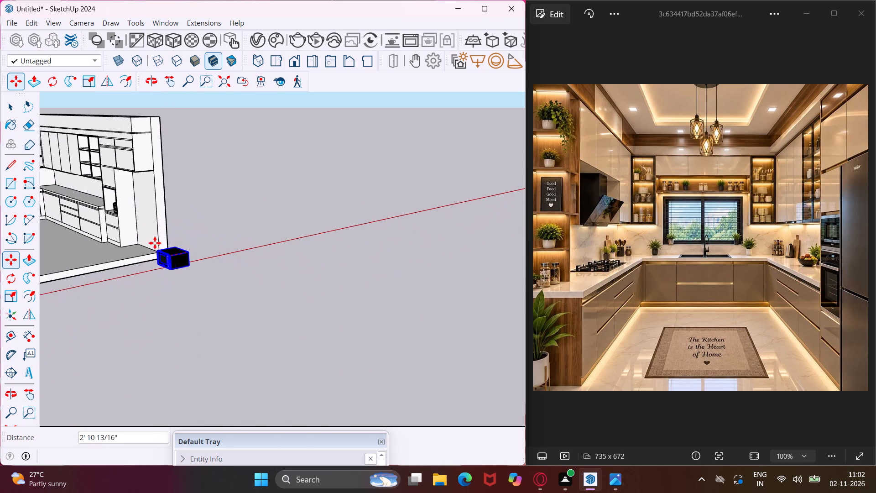
{"action": "scroll", "coordinate": [110, 195], "scroll_direction": "up", "scroll_amount": 4}
{"action": "middle_click_drag", "start_coordinate": [110, 195], "coordinate": [185, 193]}
{"action": "scroll", "coordinate": [107, 208], "scroll_direction": "up", "scroll_amount": 5}
{"action": "middle_click_drag", "start_coordinate": [107, 206], "coordinate": [329, 174]}
{"action": "scroll", "coordinate": [222, 180], "scroll_direction": "up", "scroll_amount": 3}
{"action": "left_click", "coordinate": [222, 178]}
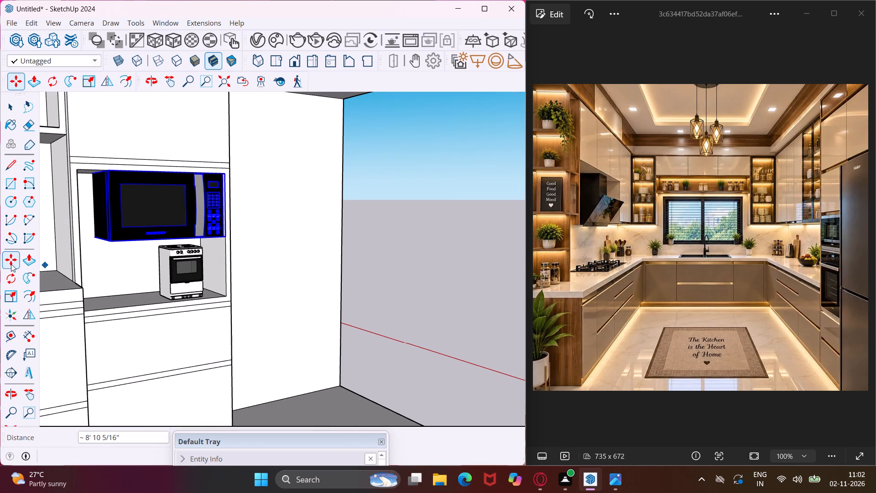
Scale the microwave's width by about 1.23 to span the niche and its height by about 0.64 from below.
{"action": "left_click", "coordinate": [7, 294]}
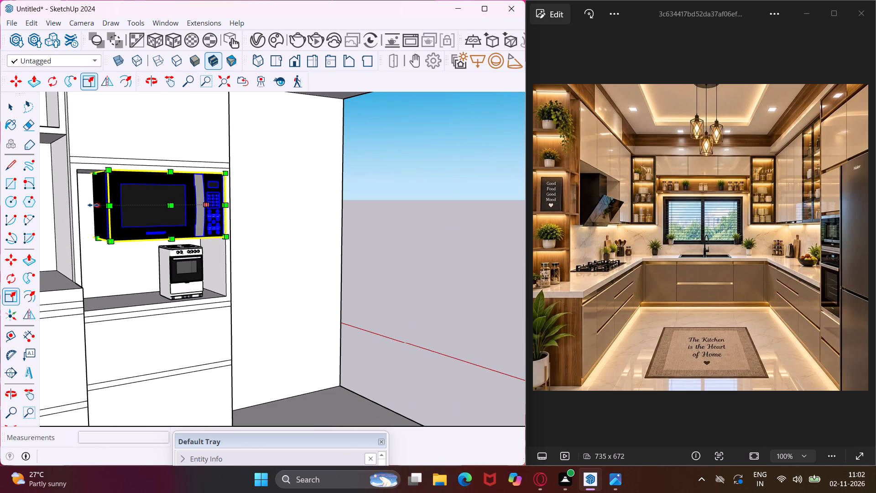
{"action": "left_click", "coordinate": [93, 205]}
{"action": "left_click", "coordinate": [78, 205]}
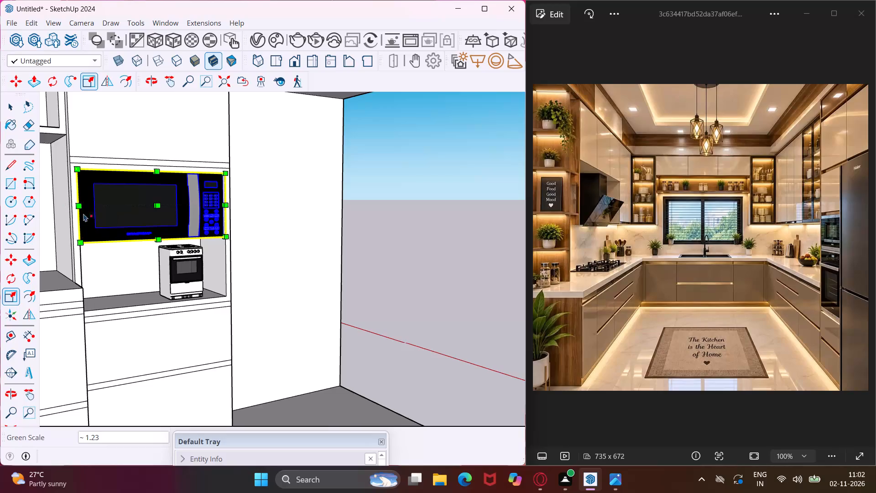
{"action": "middle_click_drag", "start_coordinate": [120, 233], "coordinate": [106, 212]}
{"action": "scroll", "coordinate": [146, 236], "scroll_direction": "up", "scroll_amount": 4}
{"action": "middle_click_drag", "start_coordinate": [144, 238], "coordinate": [142, 228]}
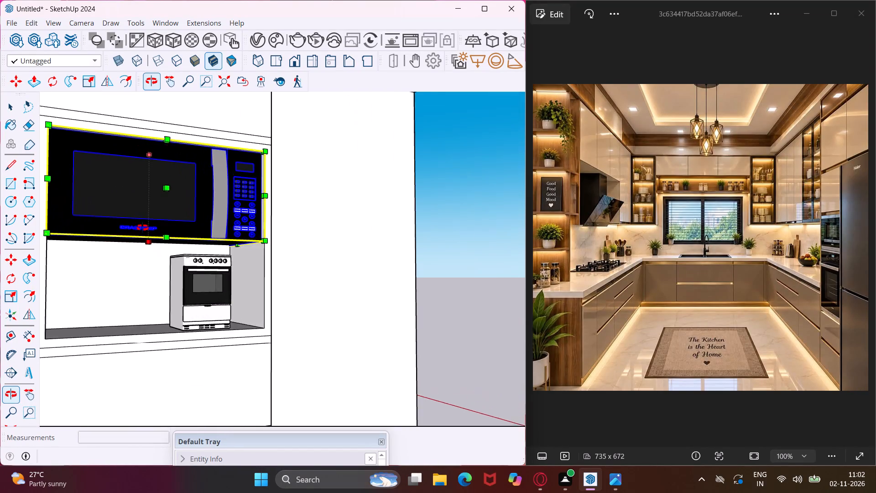
{"action": "middle_click_drag", "start_coordinate": [142, 228], "coordinate": [146, 201]}
{"action": "left_click", "coordinate": [150, 249]}
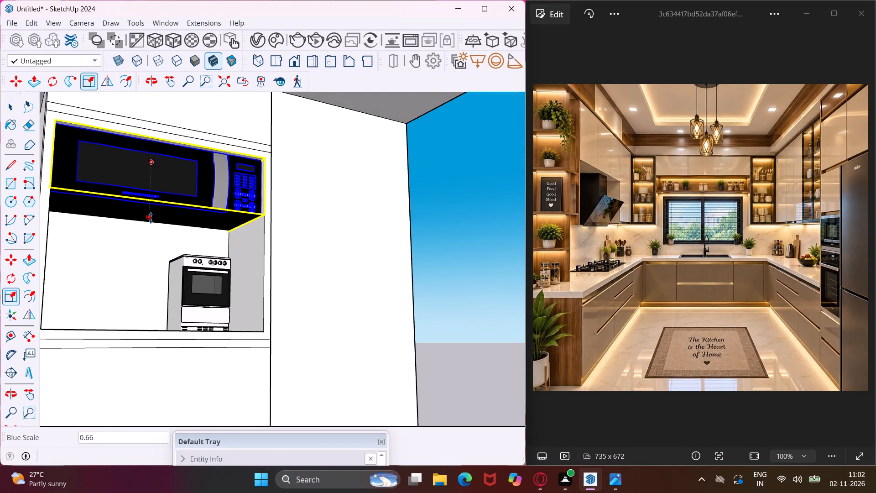
{"action": "left_click", "coordinate": [151, 216]}
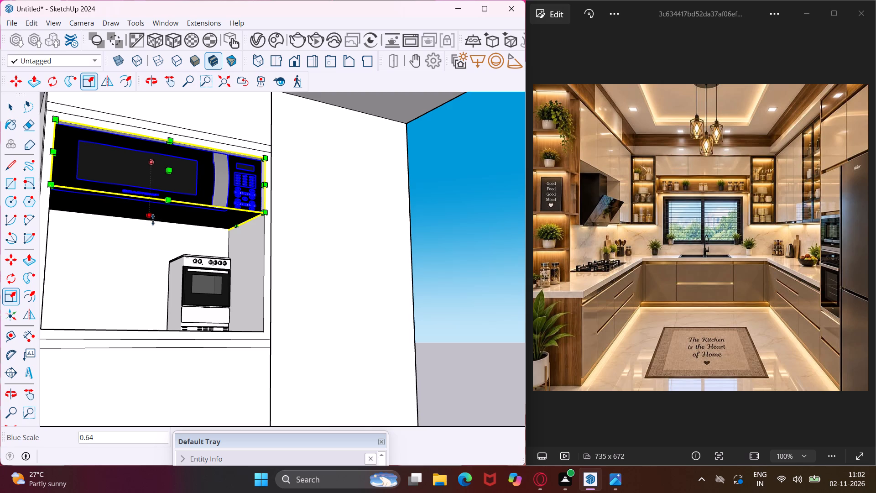
{"action": "key", "text": "Escape"}
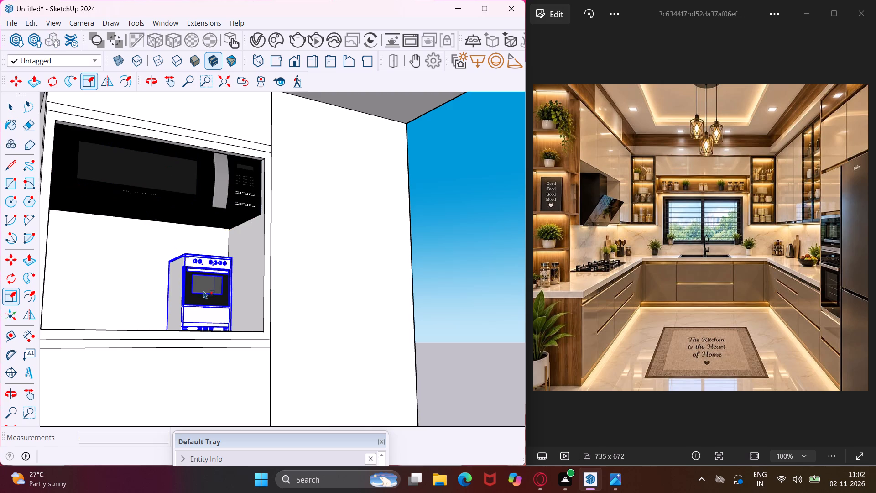
Stretch the oven's width to span the niche, scaling by about 3.54 towards one side and about 1.18 towards the other.
{"action": "left_click", "coordinate": [204, 294]}
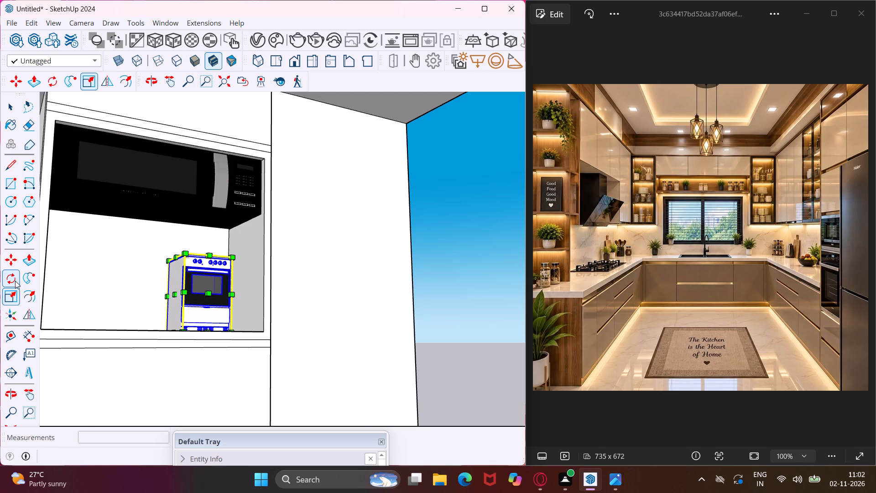
{"action": "left_click", "coordinate": [16, 290]}
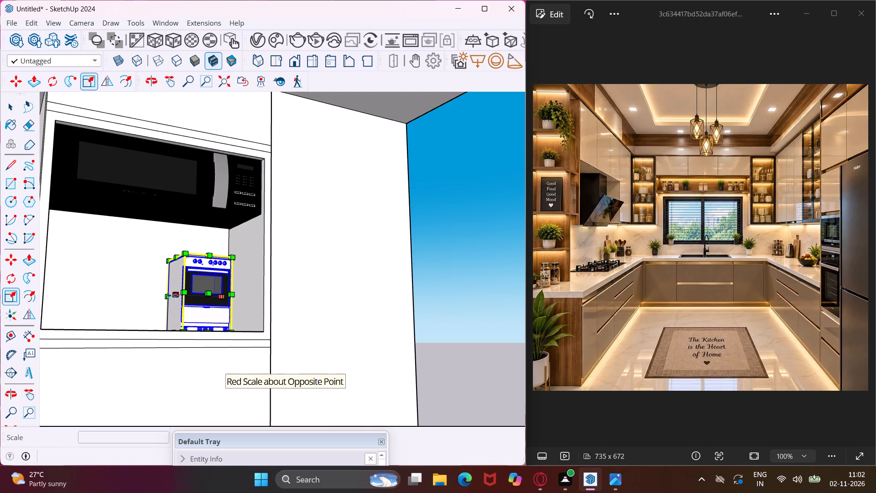
{"action": "left_click", "coordinate": [172, 295]}
{"action": "middle_click_drag", "start_coordinate": [99, 284], "coordinate": [47, 303]}
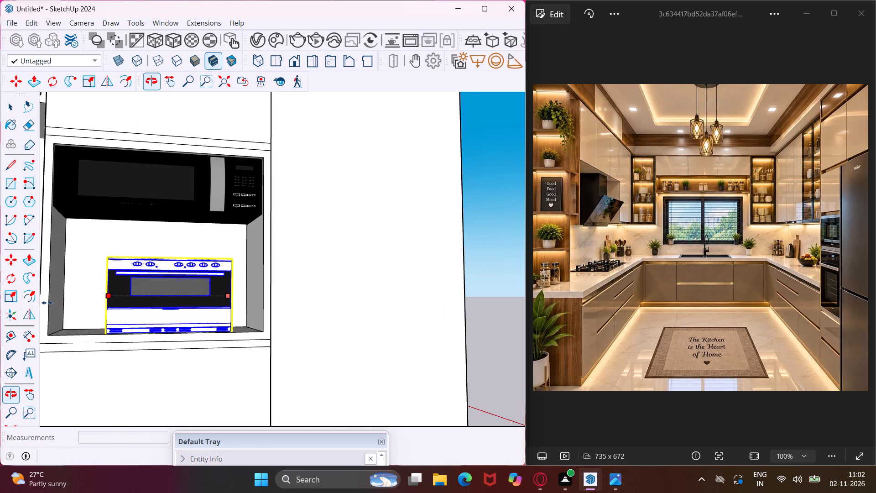
{"action": "scroll", "coordinate": [64, 282], "scroll_direction": "up", "scroll_amount": 3}
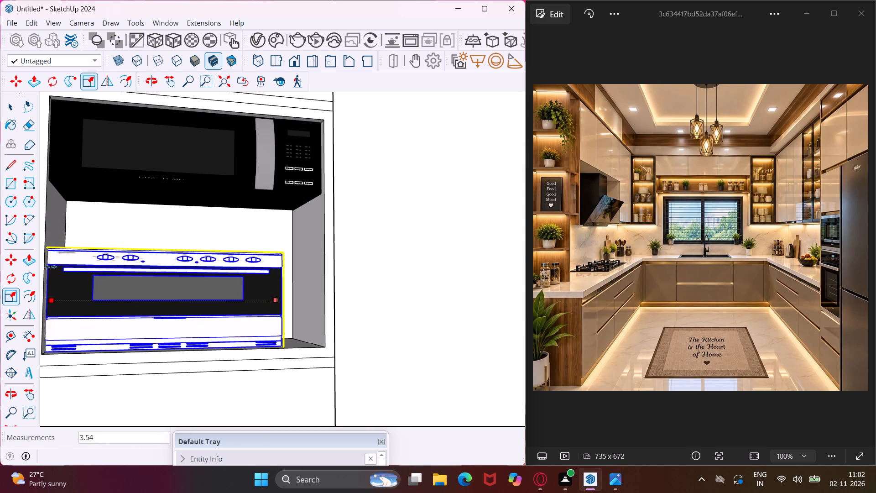
{"action": "left_click", "coordinate": [50, 241]}
{"action": "middle_click_drag", "start_coordinate": [257, 276], "coordinate": [193, 291]}
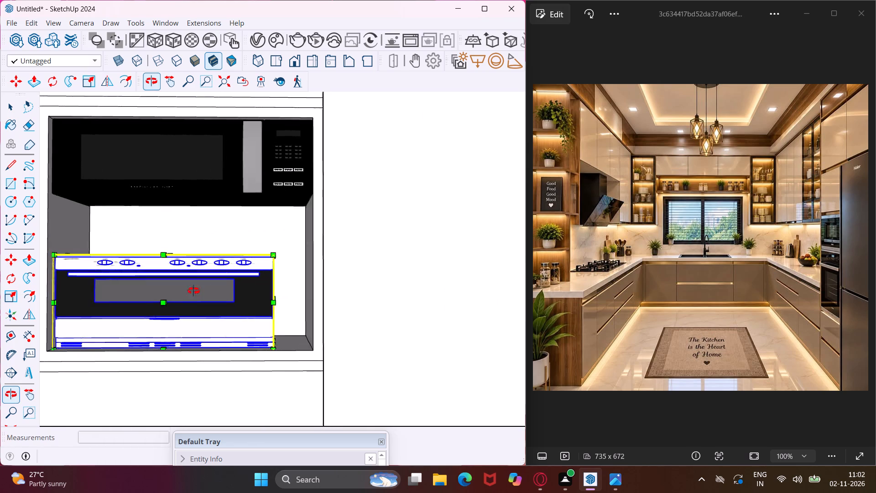
{"action": "middle_click_drag", "start_coordinate": [193, 291], "coordinate": [170, 297]}
{"action": "scroll", "coordinate": [272, 288], "scroll_direction": "up", "scroll_amount": 4}
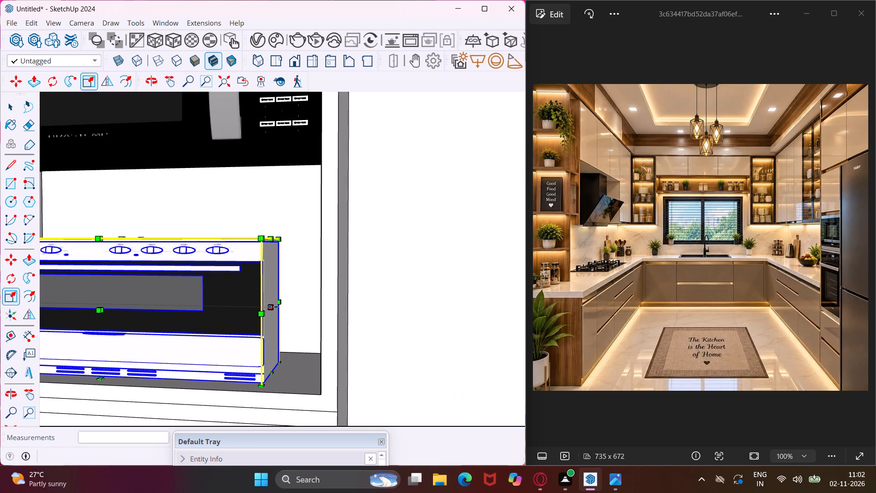
{"action": "left_click", "coordinate": [272, 307]}
{"action": "left_click", "coordinate": [322, 295]}
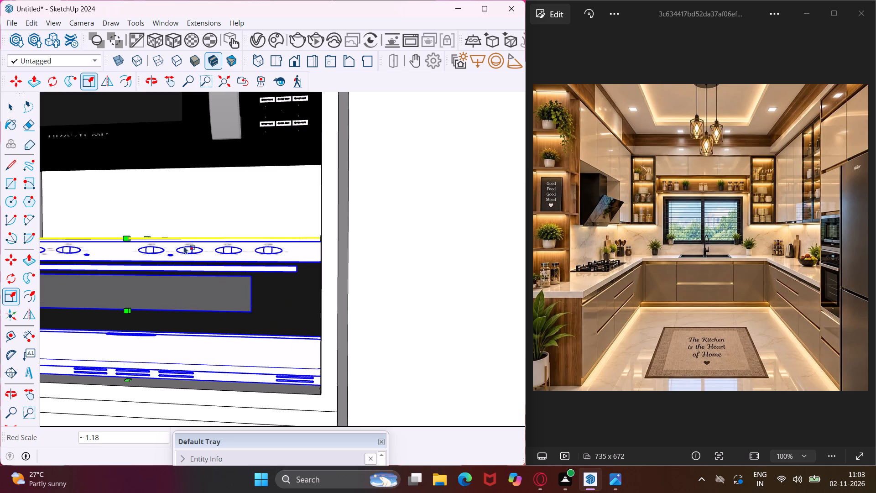
Scale the oven's height by about 1.63 up to the microwave's underside and its depth by about 1.38 at the front.
{"action": "middle_click_drag", "start_coordinate": [135, 250], "coordinate": [156, 294]}
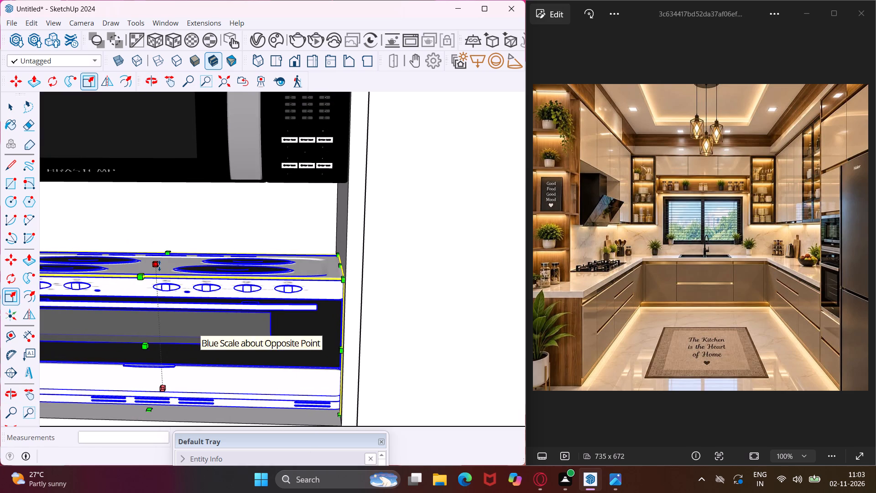
{"action": "left_click", "coordinate": [159, 266]}
{"action": "scroll", "coordinate": [157, 242], "scroll_direction": "down", "scroll_amount": 2}
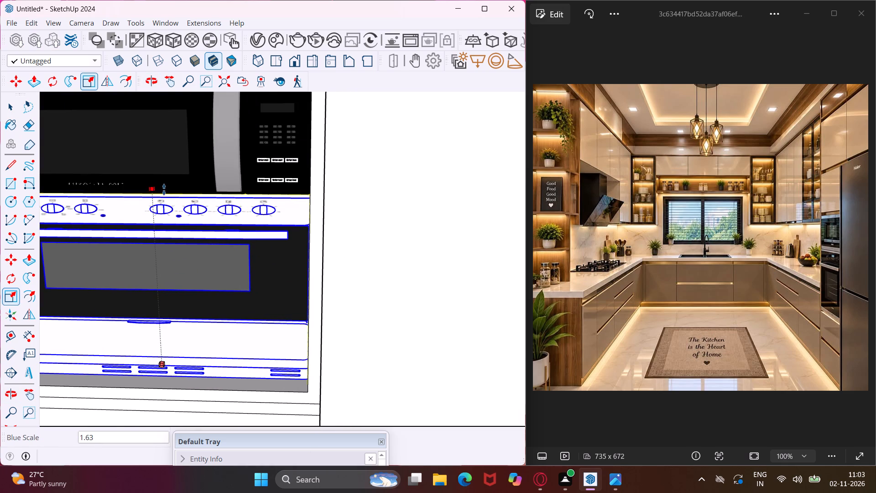
{"action": "left_click", "coordinate": [164, 189]}
{"action": "middle_click_drag", "start_coordinate": [183, 254], "coordinate": [340, 246]}
{"action": "left_click", "coordinate": [262, 300]}
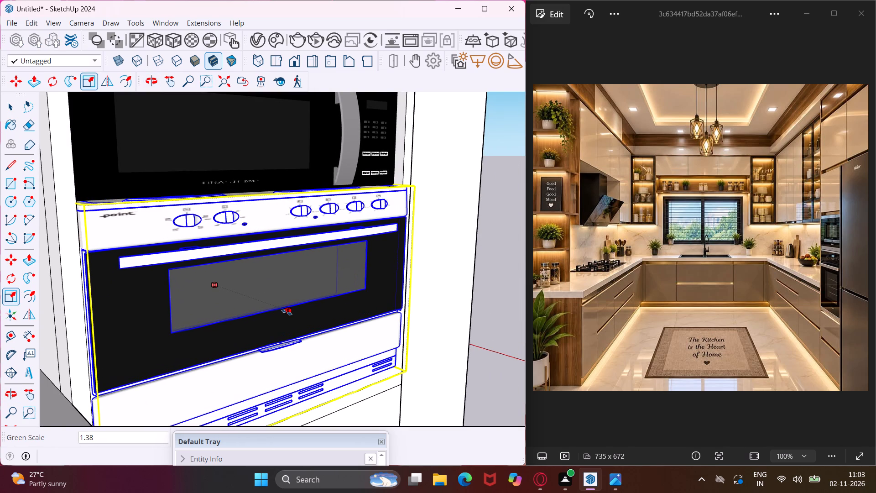
{"action": "left_click", "coordinate": [287, 312]}
{"action": "middle_click_drag", "start_coordinate": [317, 294], "coordinate": [177, 287]}
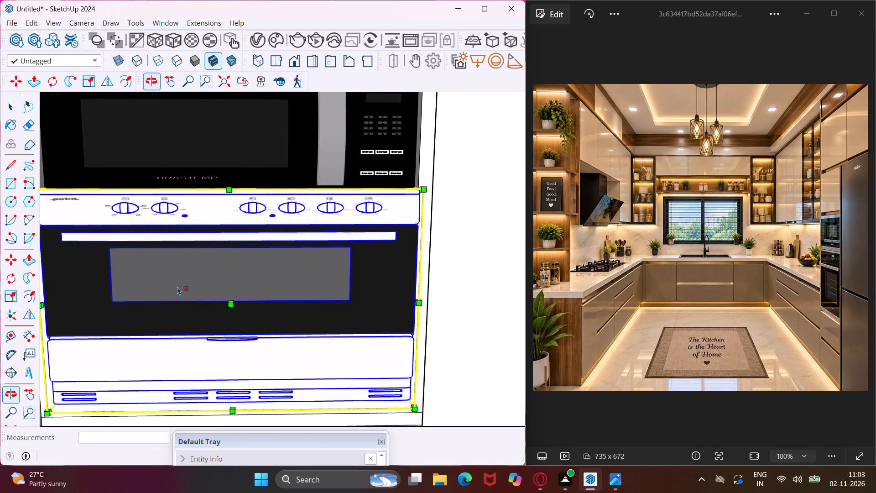
{"action": "key", "text": "Escape"}
Examine the built-in oven and microwave in the tall cabinet and the open space beside it within the whole kitchen.
{"action": "scroll", "coordinate": [433, 240], "scroll_direction": "down", "scroll_amount": 2}
{"action": "middle_click_drag", "start_coordinate": [456, 233], "coordinate": [302, 229]}
{"action": "scroll", "coordinate": [158, 249], "scroll_direction": "down", "scroll_amount": 14}
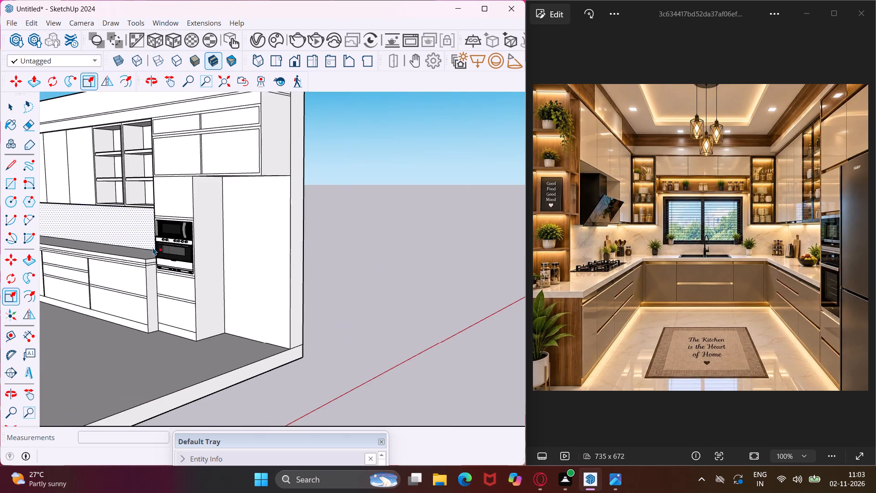
{"action": "scroll", "coordinate": [153, 247], "scroll_direction": "down", "scroll_amount": 5}
{"action": "middle_click_drag", "start_coordinate": [152, 248], "coordinate": [230, 275]}
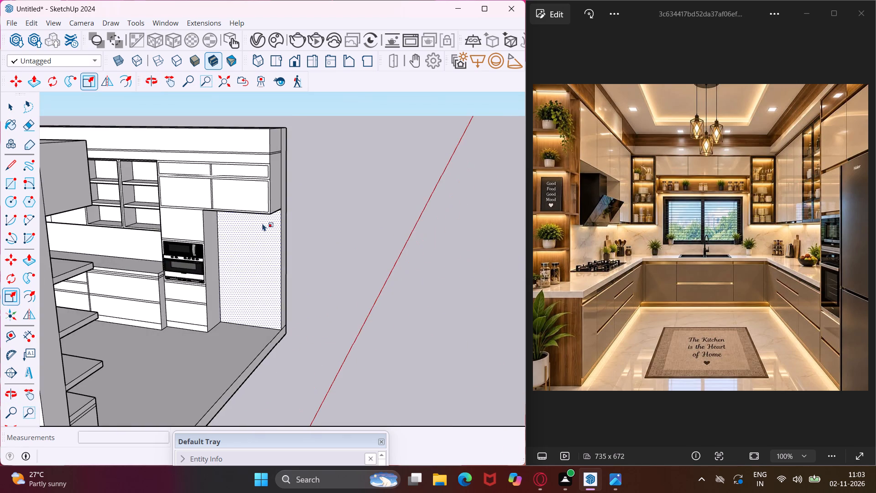
{"action": "scroll", "coordinate": [262, 223], "scroll_direction": "down", "scroll_amount": 5}
{"action": "key", "text": "Escape"}
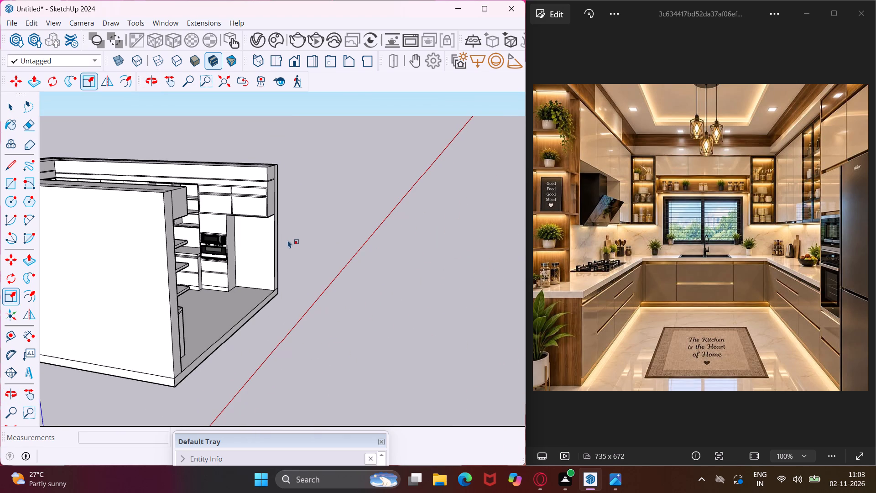
Search the 3D Warehouse for "frig".
{"action": "left_click", "coordinate": [155, 22]}
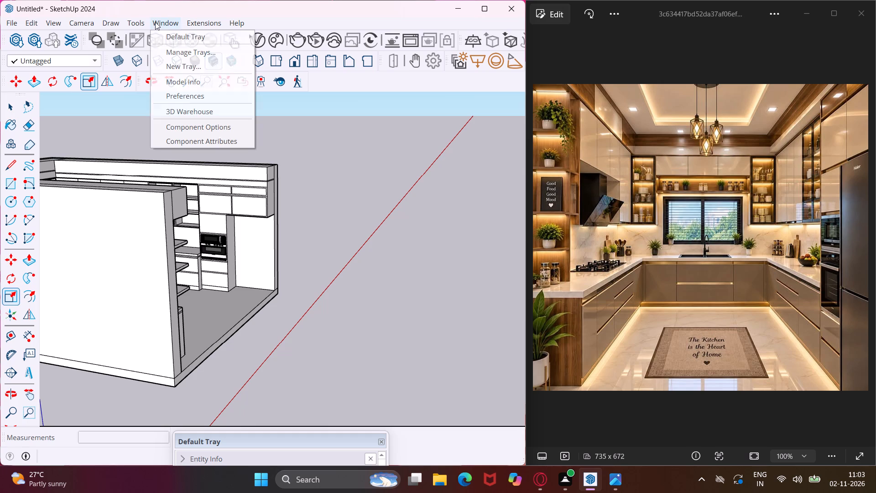
{"action": "left_click", "coordinate": [185, 105]}
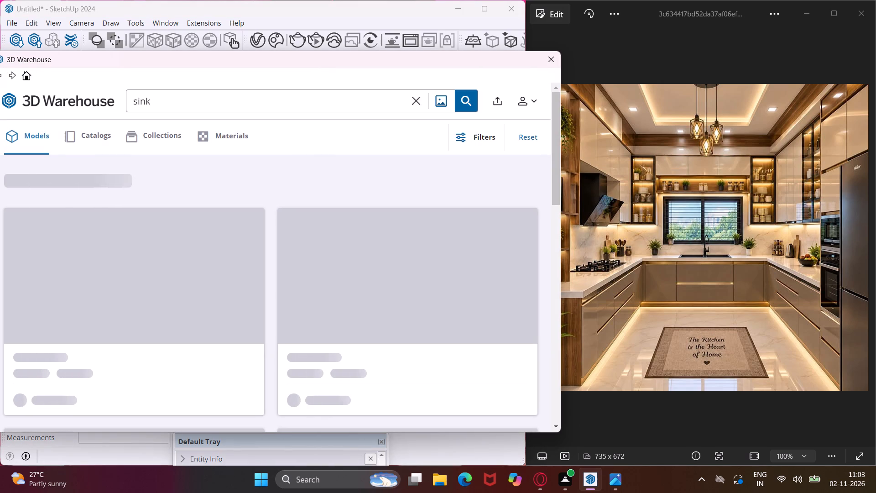
{"action": "left_click", "coordinate": [164, 94]}
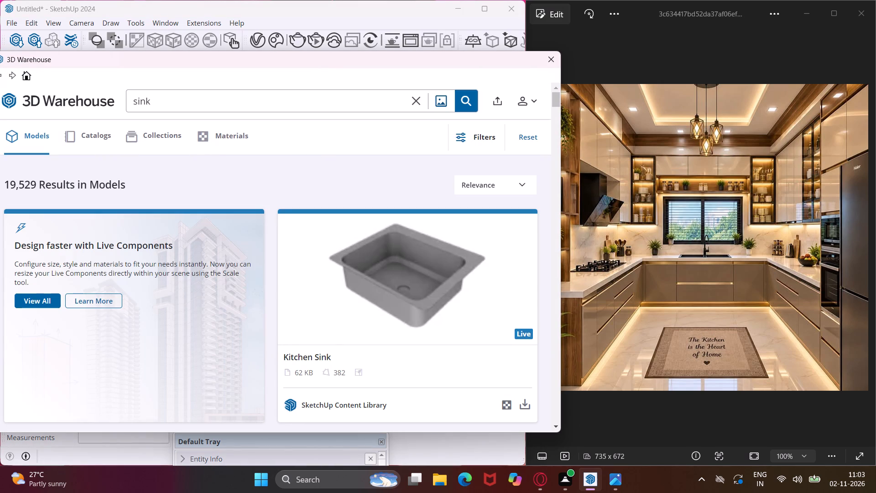
{"action": "key", "text": "BackSpace"}
{"action": "key", "text": "BackSpace"}
{"action": "key", "text": "BackSpace"}
{"action": "key", "text": "BackSpace"}
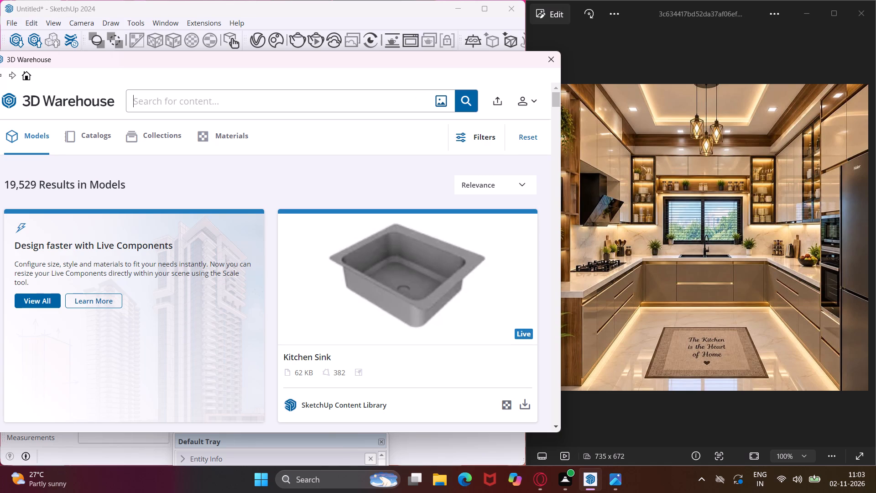
{"action": "type", "text": "fri"}
{"action": "key", "text": "g"}
{"action": "key", "text": "Return"}
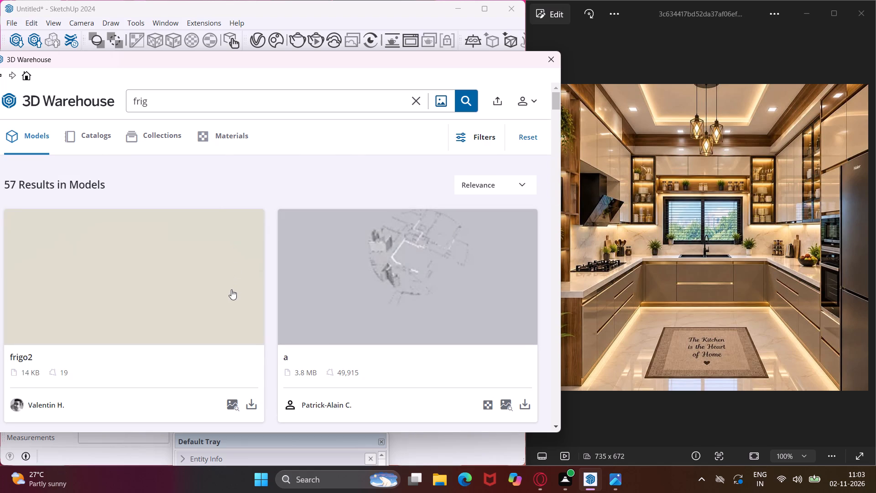
Find the tall grey samsung two-door refrigerator in the results, download it into the model, and place it beside the kitchen.
{"action": "scroll", "coordinate": [251, 282], "scroll_direction": "down", "scroll_amount": 11}
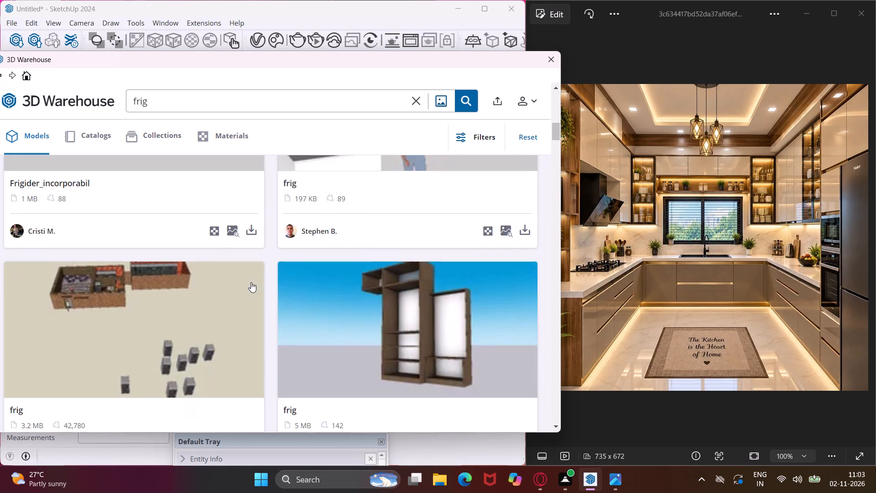
{"action": "scroll", "coordinate": [251, 281], "scroll_direction": "down", "scroll_amount": 18}
{"action": "scroll", "coordinate": [251, 281], "scroll_direction": "down", "scroll_amount": 4}
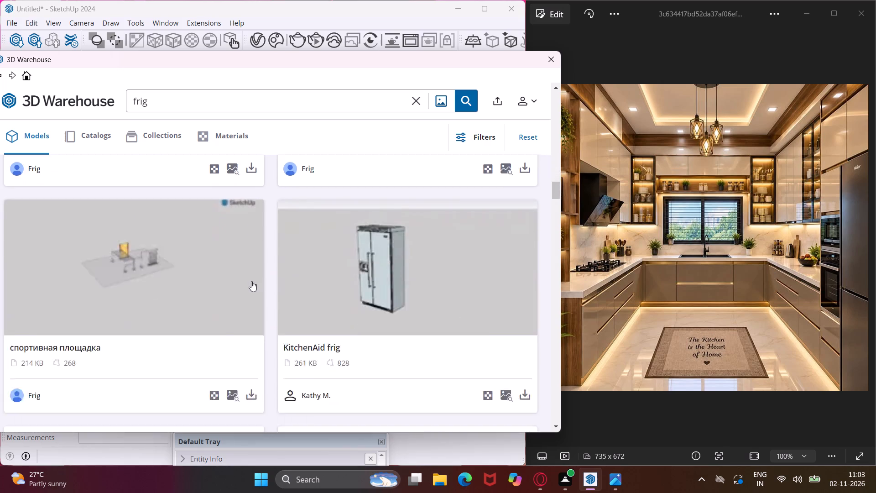
{"action": "scroll", "coordinate": [251, 281], "scroll_direction": "down", "scroll_amount": 3}
{"action": "scroll", "coordinate": [251, 281], "scroll_direction": "up", "scroll_amount": 1}
{"action": "scroll", "coordinate": [251, 281], "scroll_direction": "down", "scroll_amount": 3}
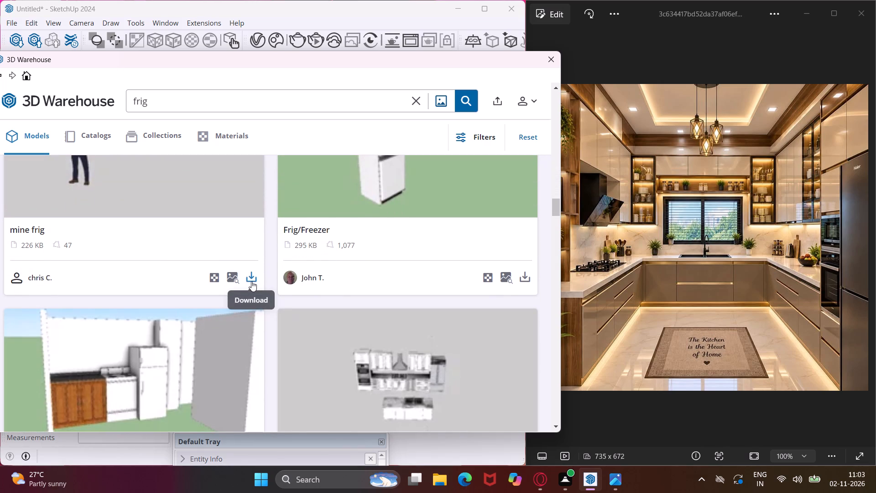
{"action": "scroll", "coordinate": [251, 281], "scroll_direction": "down", "scroll_amount": 2}
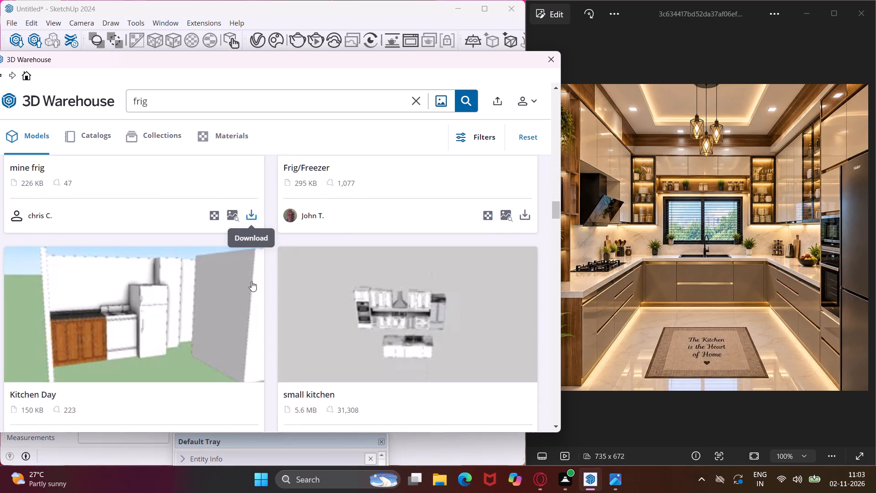
{"action": "scroll", "coordinate": [251, 281], "scroll_direction": "down", "scroll_amount": 9}
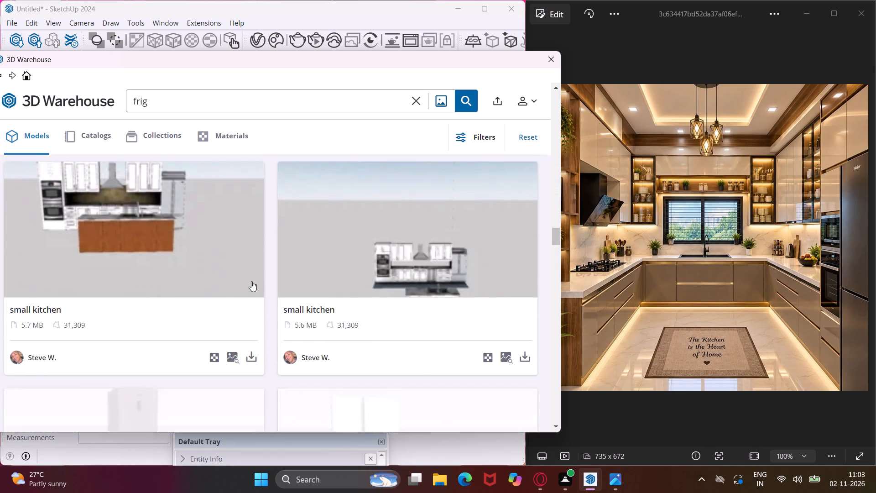
{"action": "scroll", "coordinate": [251, 281], "scroll_direction": "down", "scroll_amount": 3}
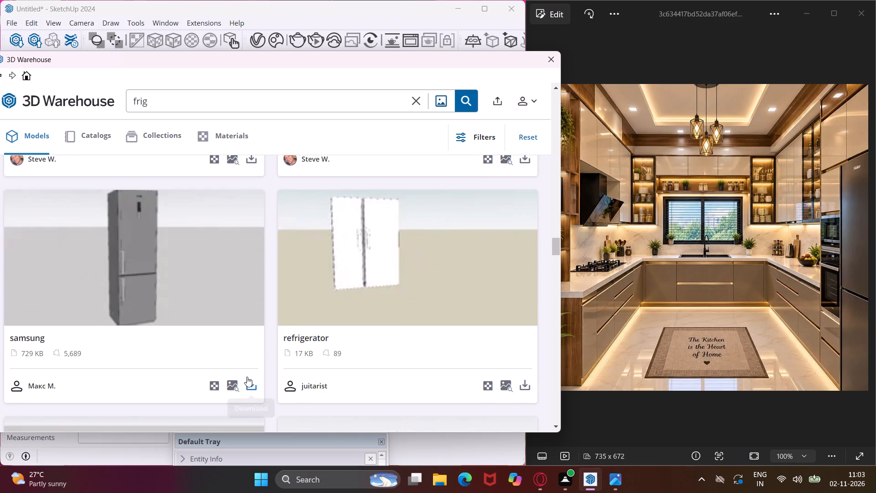
{"action": "left_click", "coordinate": [249, 381]}
{"action": "left_click", "coordinate": [240, 254]}
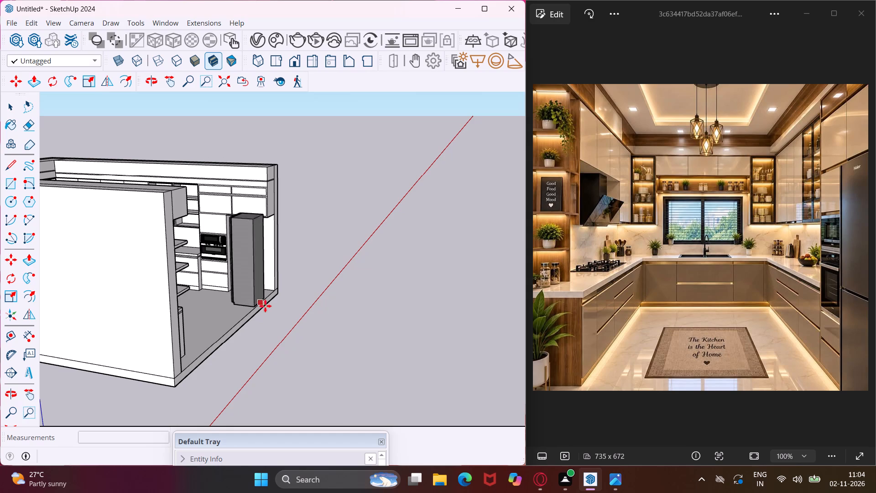
{"action": "left_click", "coordinate": [313, 323]}
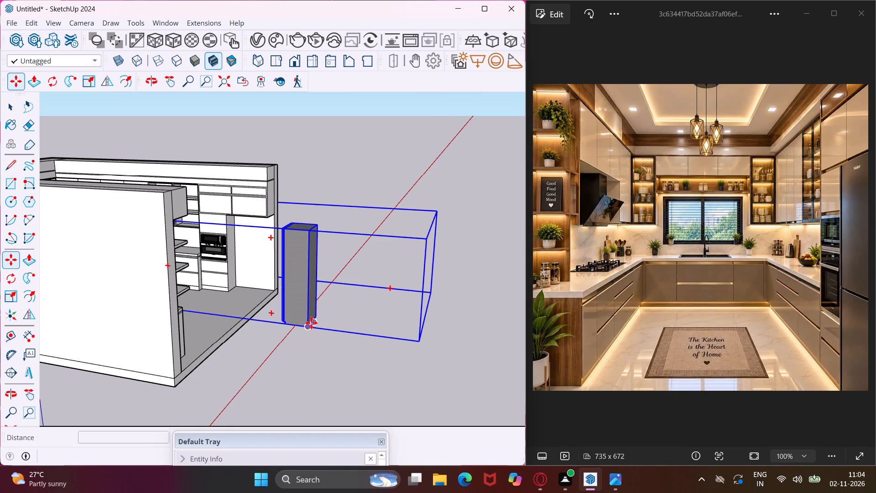
Rotate the refrigerator a quarter turn about the vertical axis so its doors face the same way as the oven.
{"action": "middle_click_drag", "start_coordinate": [311, 323], "coordinate": [429, 377]}
{"action": "middle_click_drag", "start_coordinate": [413, 384], "coordinate": [369, 387]}
{"action": "left_click", "coordinate": [17, 282]}
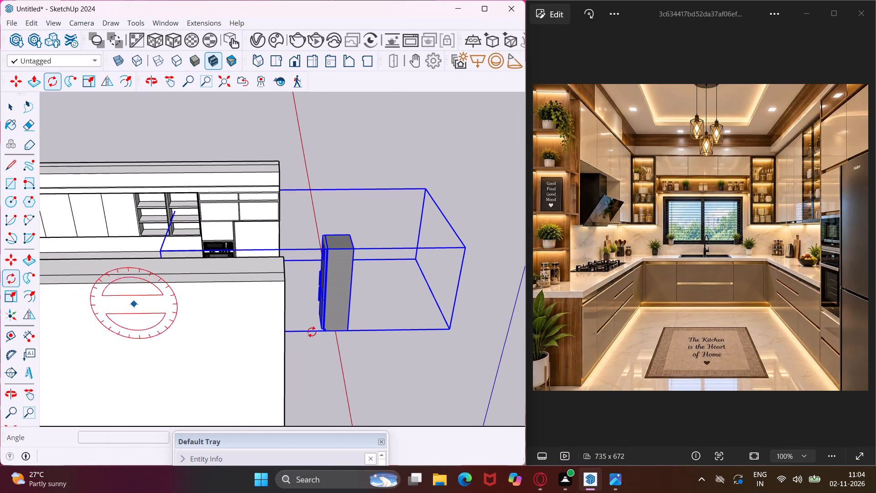
{"action": "left_click", "coordinate": [397, 378]}
{"action": "left_click", "coordinate": [409, 411]}
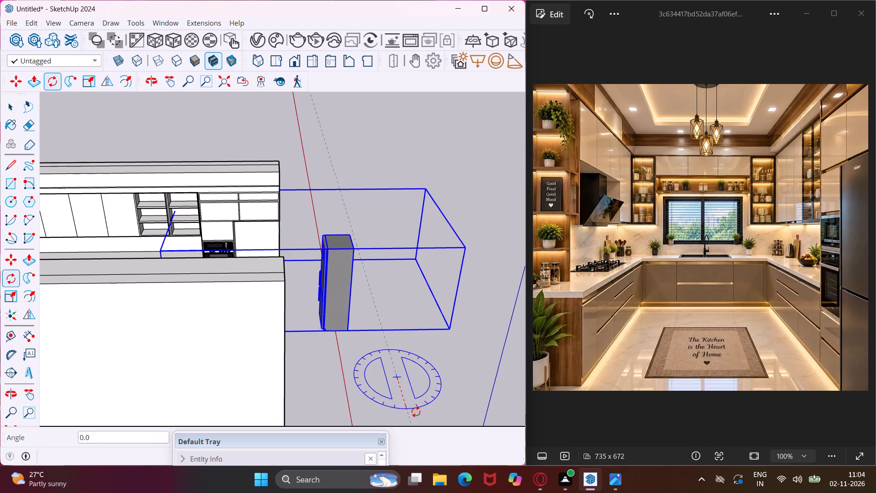
{"action": "left_click", "coordinate": [449, 378]}
Move the refrigerator about 14' into the open space beside the tall oven cabinet, under the upper cabinets.
{"action": "middle_click_drag", "start_coordinate": [422, 327], "coordinate": [308, 296]}
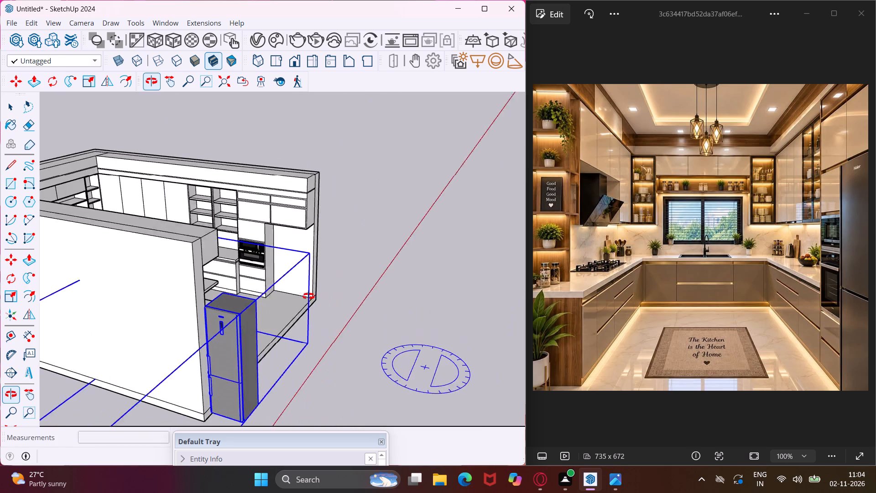
{"action": "middle_click_drag", "start_coordinate": [308, 296], "coordinate": [293, 292]}
{"action": "key", "text": "m"}
{"action": "scroll", "coordinate": [258, 402], "scroll_direction": "up", "scroll_amount": 4}
{"action": "left_click", "coordinate": [230, 400]}
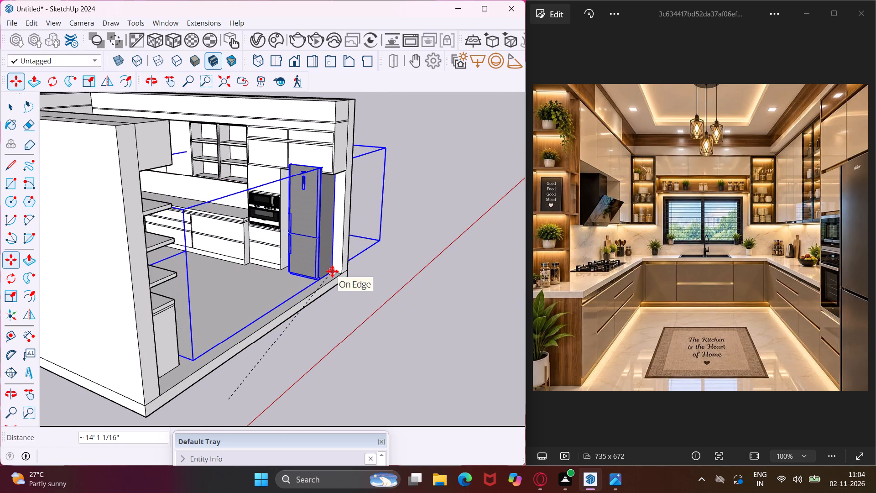
{"action": "left_click", "coordinate": [331, 269]}
Scale the refrigerator's height by about 0.93 from the top so it fits beneath the upper cabinets.
{"action": "middle_click_drag", "start_coordinate": [307, 278], "coordinate": [345, 306]}
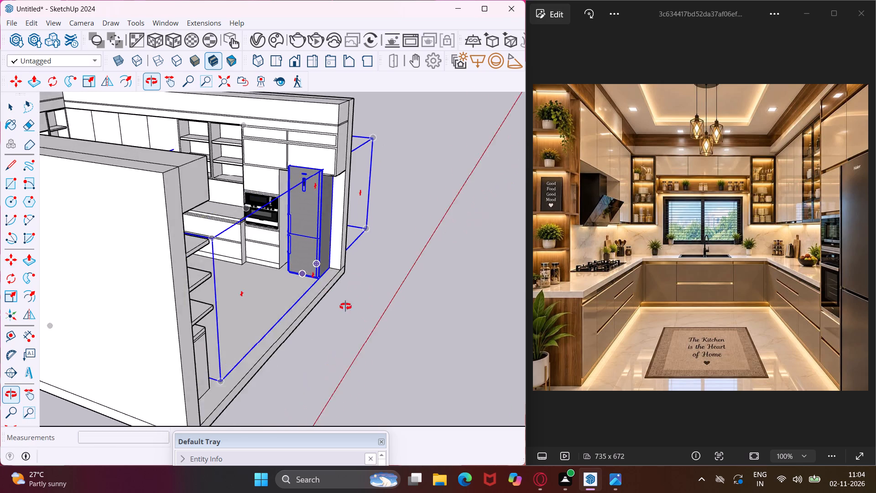
{"action": "middle_click_drag", "start_coordinate": [345, 306], "coordinate": [354, 319]}
{"action": "scroll", "coordinate": [297, 279], "scroll_direction": "up", "scroll_amount": 9}
{"action": "scroll", "coordinate": [287, 269], "scroll_direction": "down", "scroll_amount": 6}
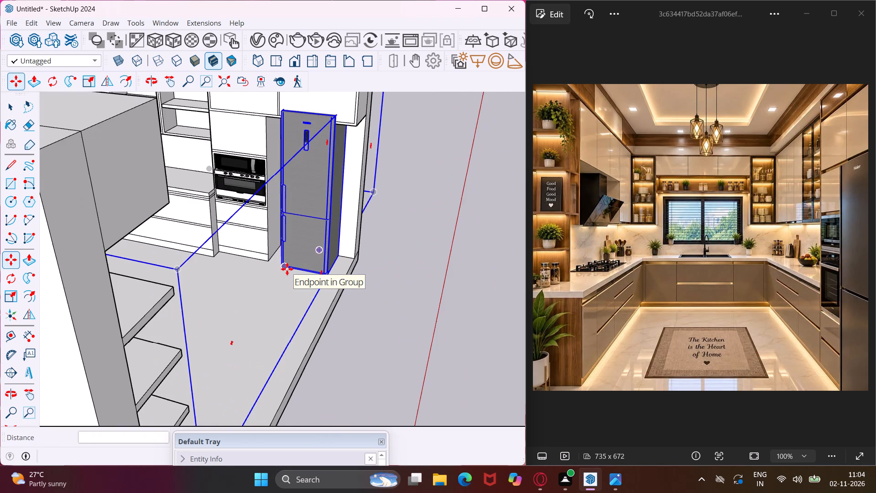
{"action": "left_click", "coordinate": [16, 299]}
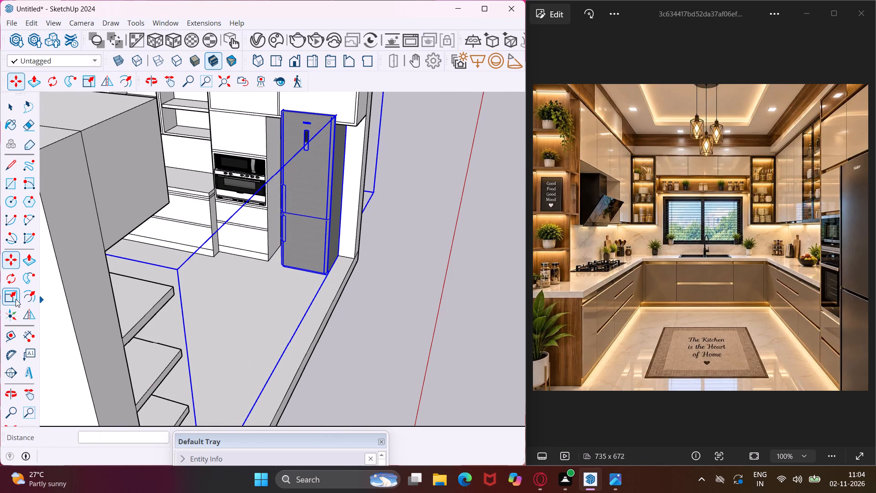
{"action": "middle_click_drag", "start_coordinate": [308, 179], "coordinate": [308, 208]}
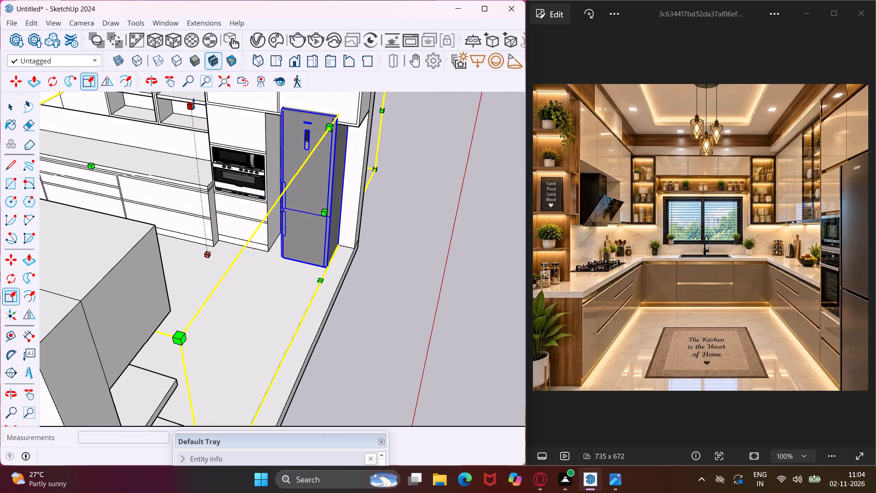
{"action": "left_click", "coordinate": [193, 104]}
{"action": "left_click", "coordinate": [193, 104]}
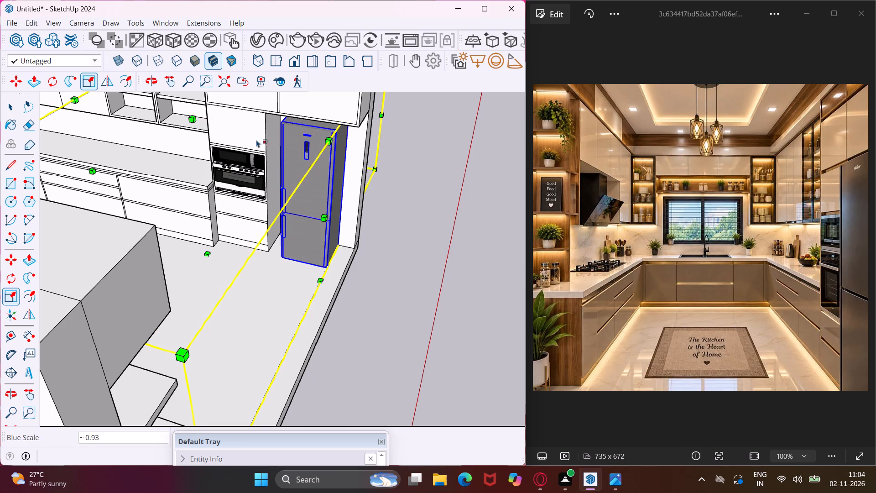
Move the refrigerator about 7 7/16" so its bottom front corner meets the base corner of the tall oven cabinet.
{"action": "key", "text": "m"}
{"action": "scroll", "coordinate": [302, 262], "scroll_direction": "up", "scroll_amount": 2}
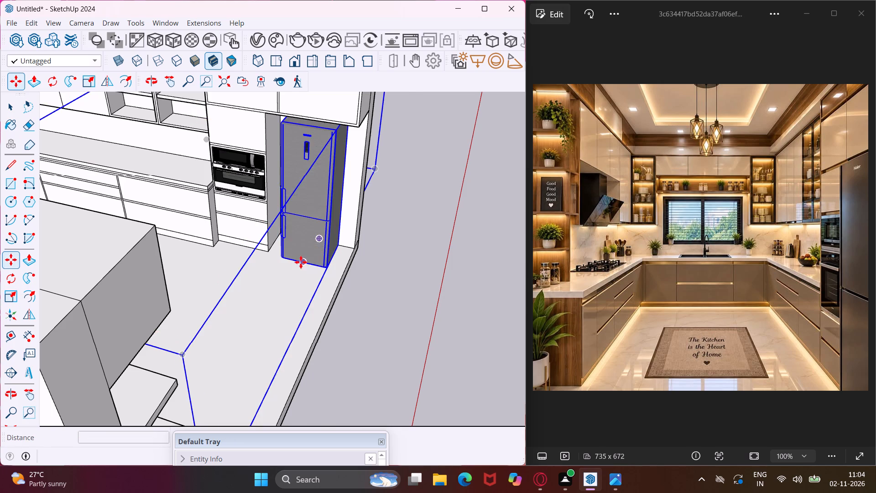
{"action": "scroll", "coordinate": [301, 262], "scroll_direction": "up", "scroll_amount": 12}
{"action": "left_click", "coordinate": [248, 248]}
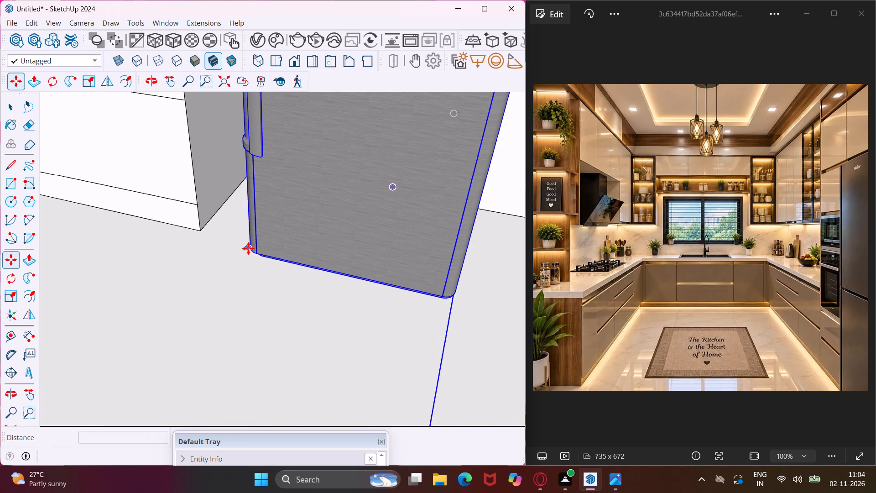
{"action": "left_click", "coordinate": [203, 228]}
Scale the refrigerator's width by 1.24 towards the open side away from the oven cabinet.
{"action": "scroll", "coordinate": [214, 235], "scroll_direction": "down", "scroll_amount": 11}
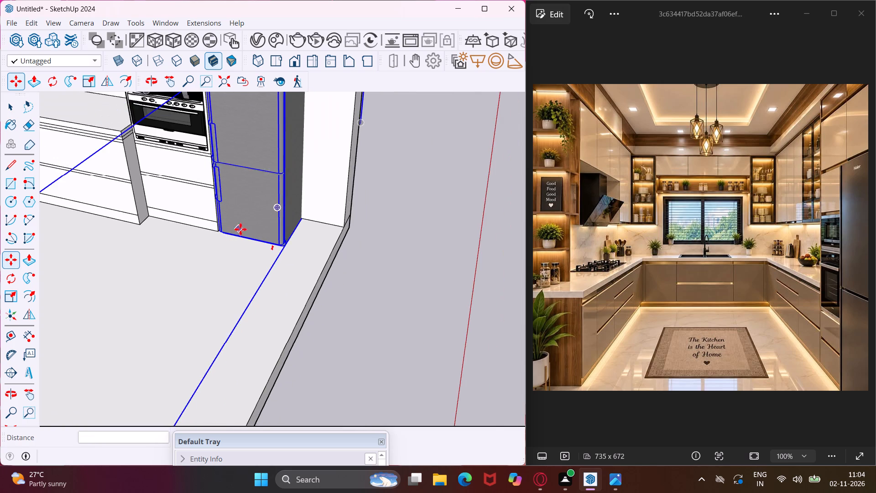
{"action": "scroll", "coordinate": [250, 222], "scroll_direction": "down", "scroll_amount": 9}
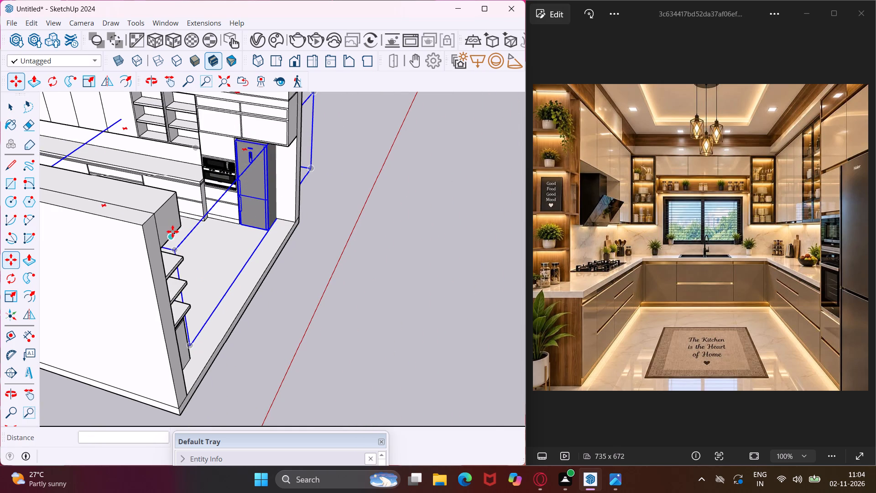
{"action": "left_click", "coordinate": [18, 291]}
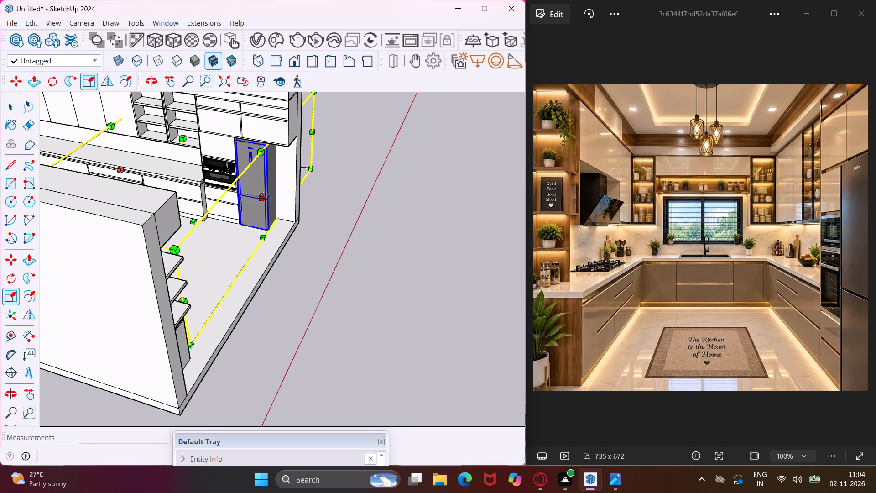
{"action": "left_click", "coordinate": [265, 195]}
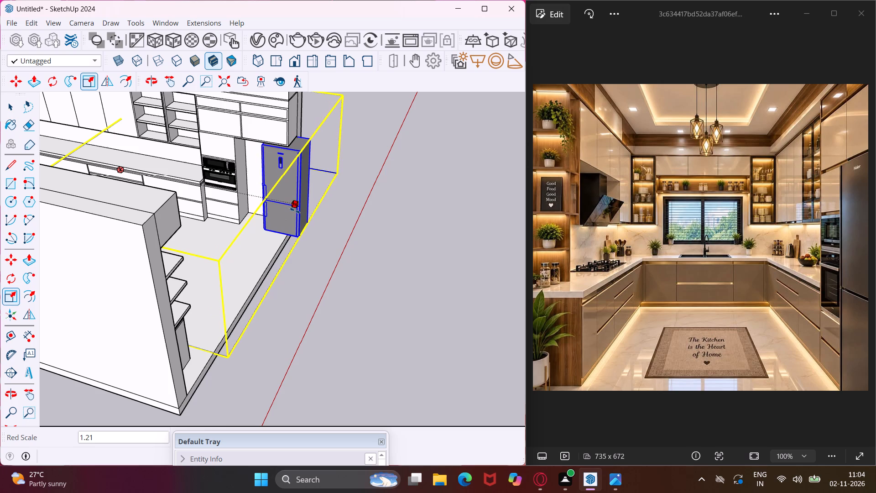
{"action": "left_click", "coordinate": [299, 213]}
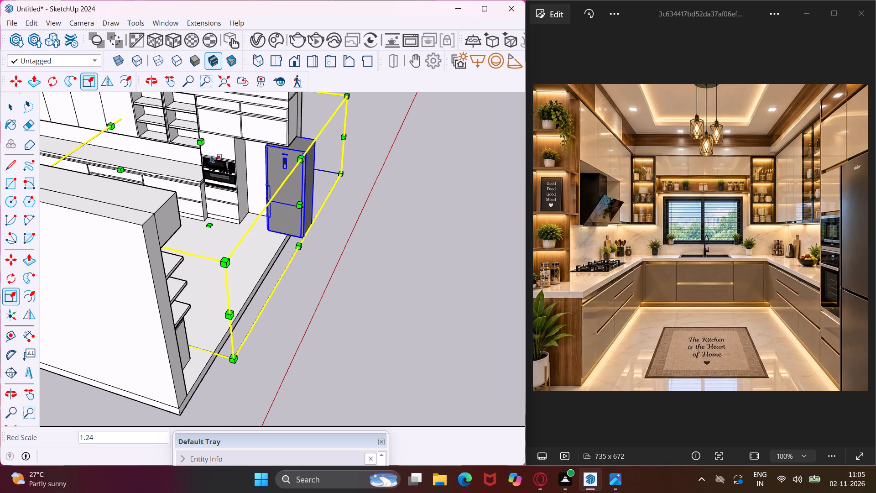
Scale the widened refrigerator's height by about 1.02 upward towards the upper cabinets.
{"action": "scroll", "coordinate": [201, 138], "scroll_direction": "up", "scroll_amount": 3}
{"action": "left_click", "coordinate": [201, 138]}
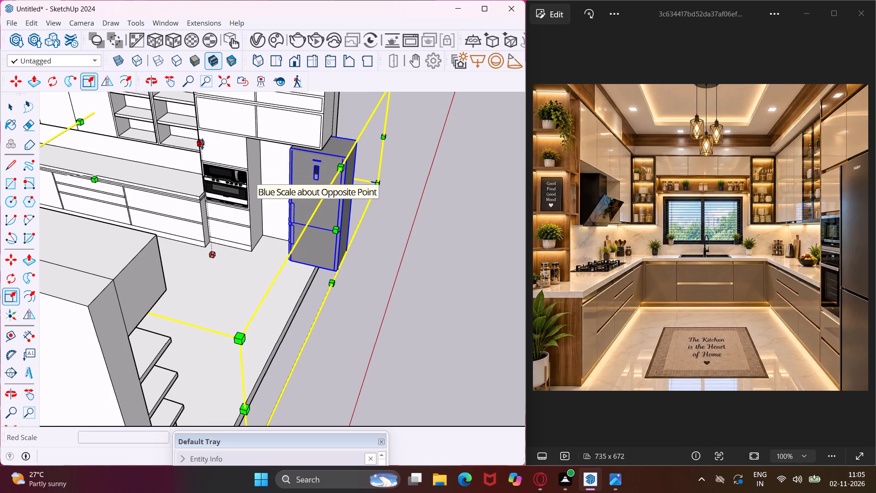
{"action": "left_click", "coordinate": [202, 144]}
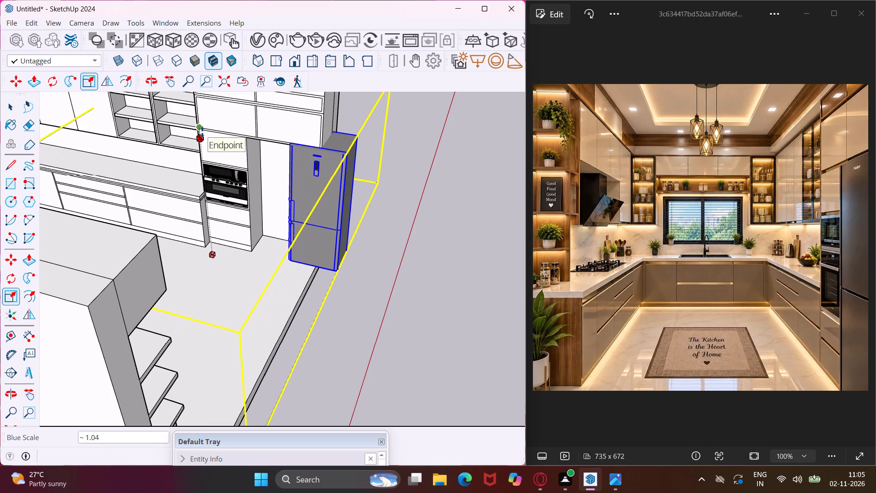
{"action": "scroll", "coordinate": [202, 134], "scroll_direction": "up", "scroll_amount": 2}
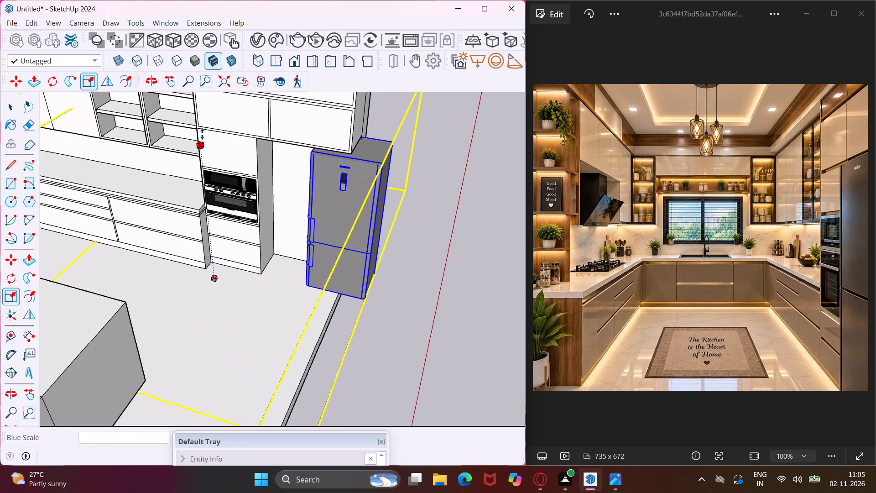
{"action": "scroll", "coordinate": [202, 134], "scroll_direction": "up", "scroll_amount": 2}
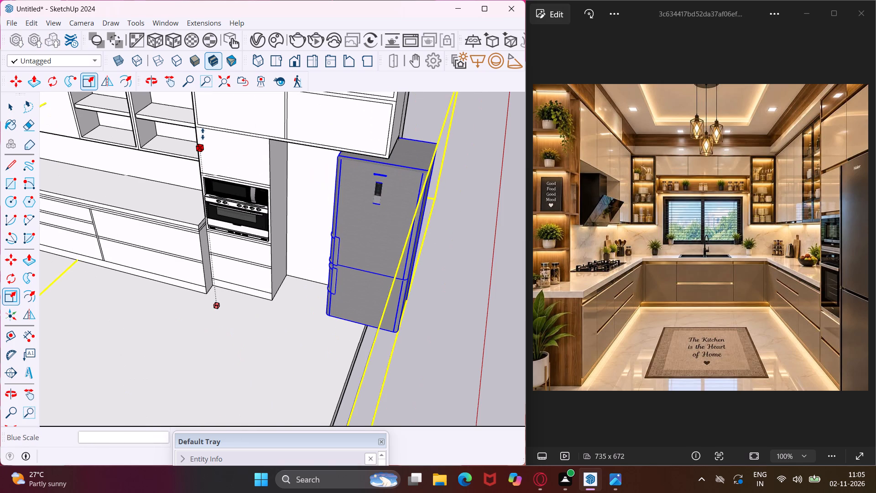
{"action": "left_click", "coordinate": [204, 131]}
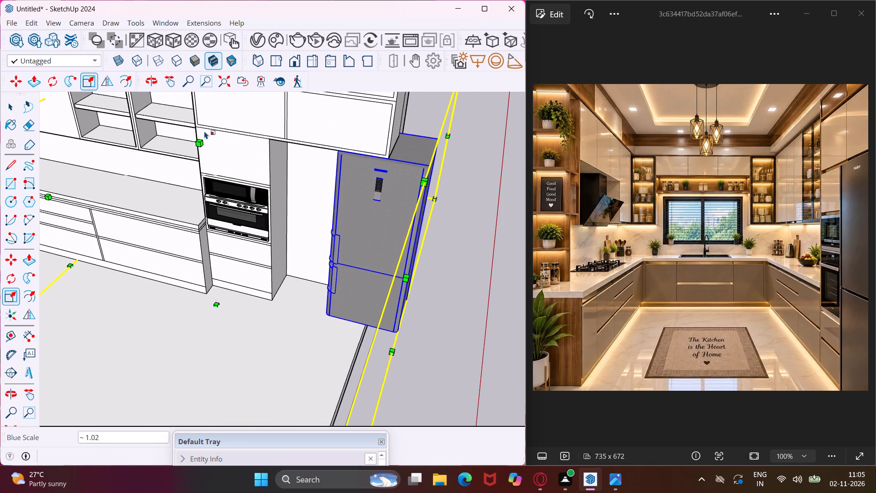
Move the refrigerator about 1' 11 7/16" into the niche beside the tall oven cabinet, beneath the upper cabinets.
{"action": "key", "text": "m"}
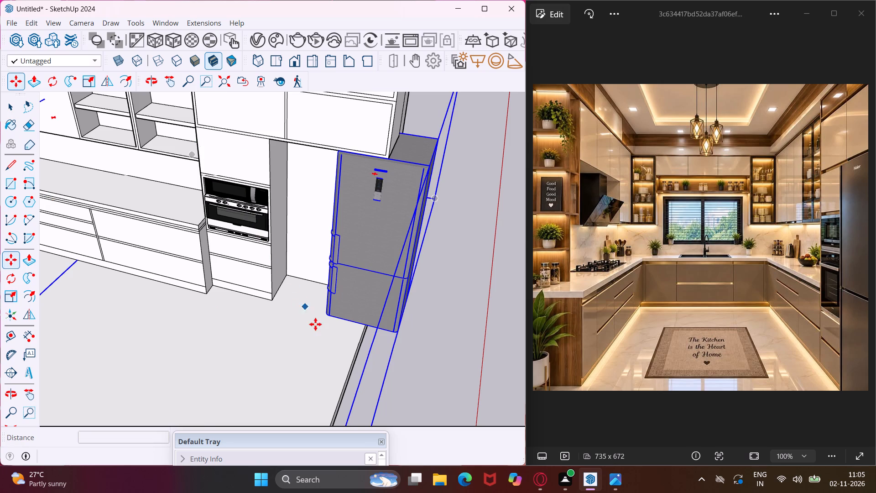
{"action": "left_click", "coordinate": [317, 330]}
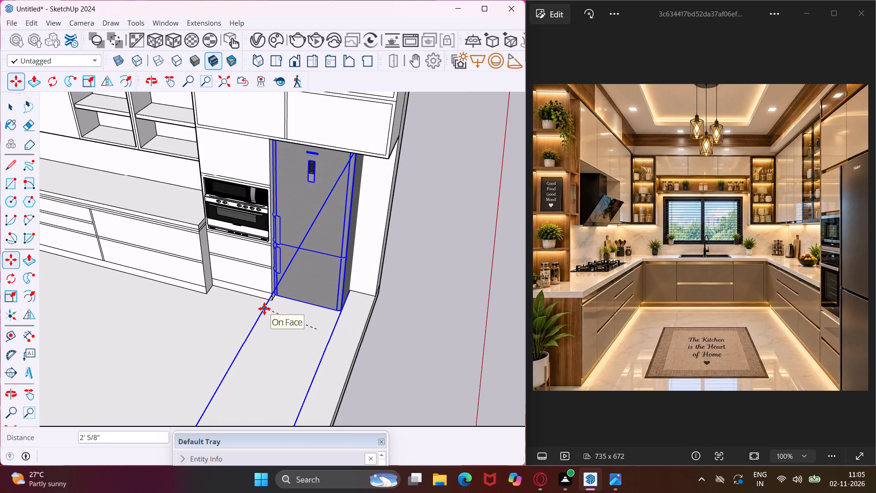
{"action": "left_click", "coordinate": [264, 309]}
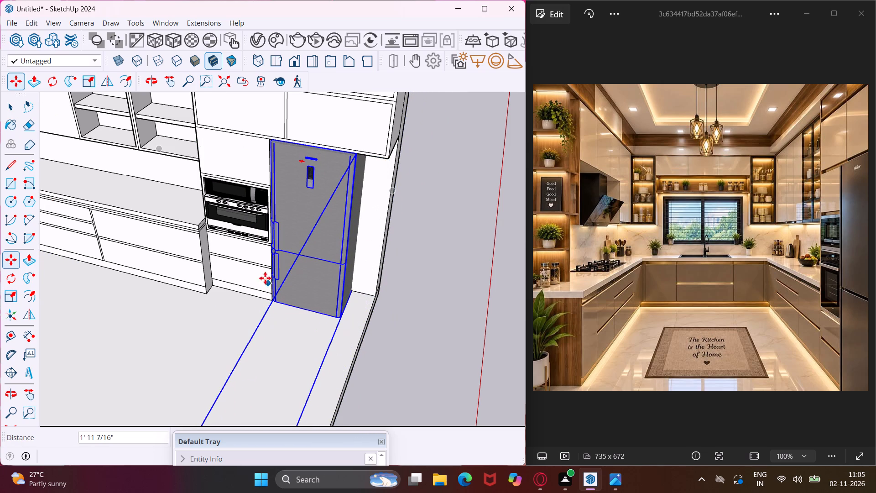
{"action": "scroll", "coordinate": [253, 252], "scroll_direction": "down", "scroll_amount": 3}
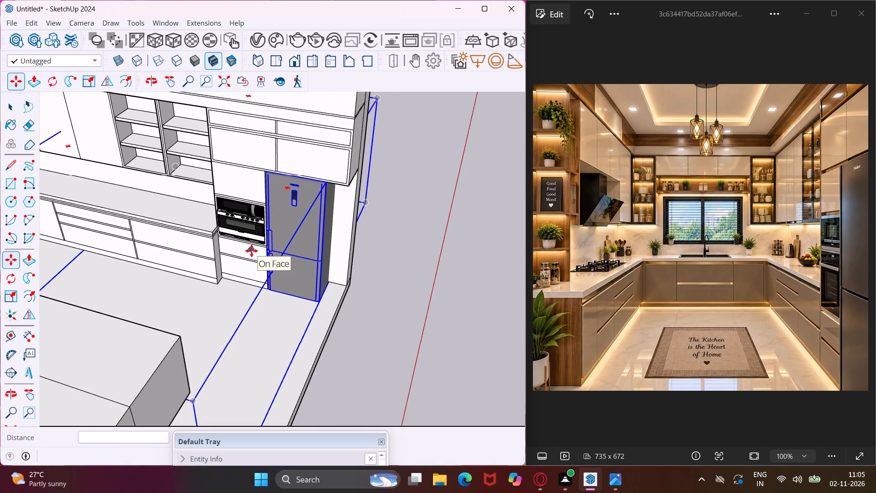
{"action": "key", "text": "Escape"}
{"action": "key", "text": "space"}
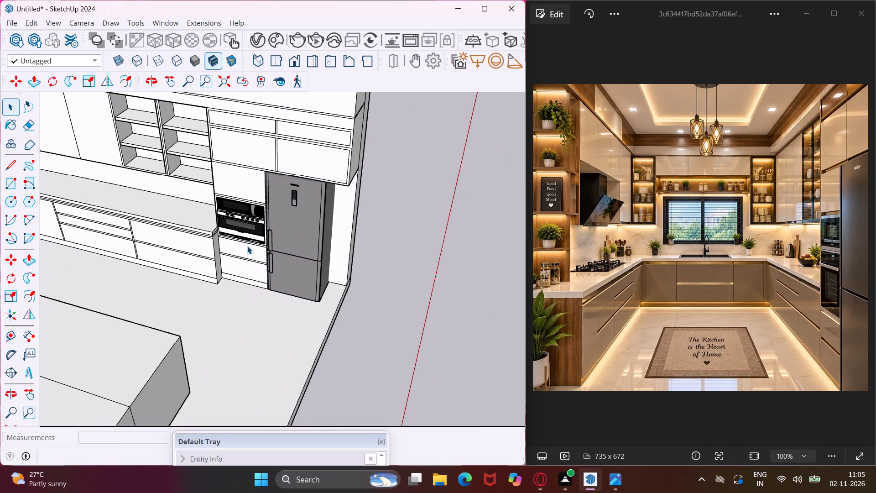
Push the narrow vertical gaps between the upper and lower cabinet doors above the refrigerator inward by 0.75".
{"action": "scroll", "coordinate": [247, 226], "scroll_direction": "down", "scroll_amount": 4}
{"action": "middle_click_drag", "start_coordinate": [247, 226], "coordinate": [234, 180]}
{"action": "scroll", "coordinate": [229, 180], "scroll_direction": "up", "scroll_amount": 5}
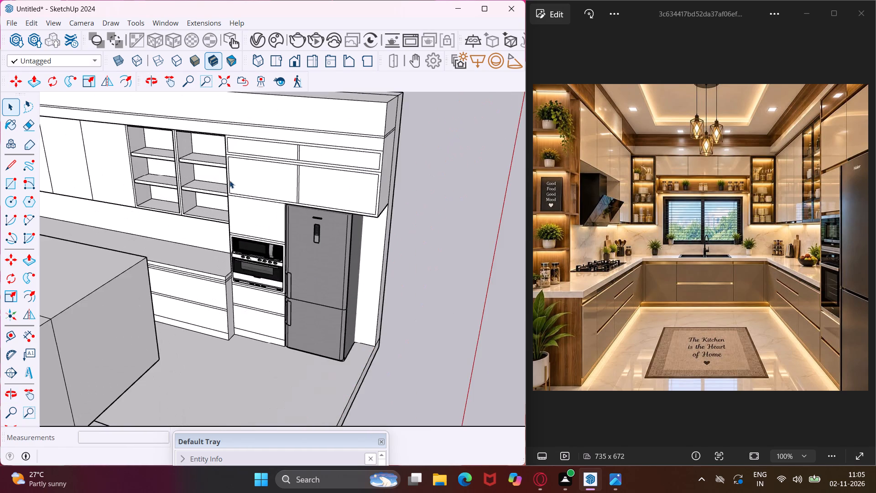
{"action": "scroll", "coordinate": [219, 194], "scroll_direction": "up", "scroll_amount": 4}
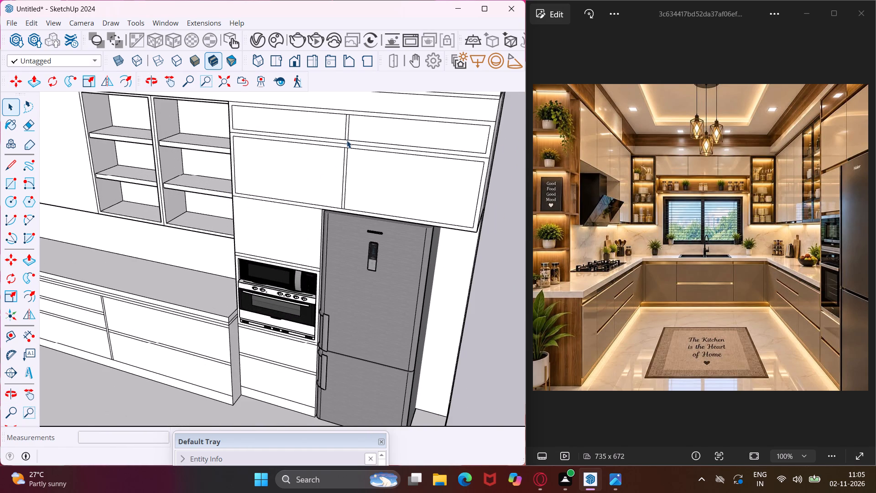
{"action": "scroll", "coordinate": [347, 140], "scroll_direction": "up", "scroll_amount": 7}
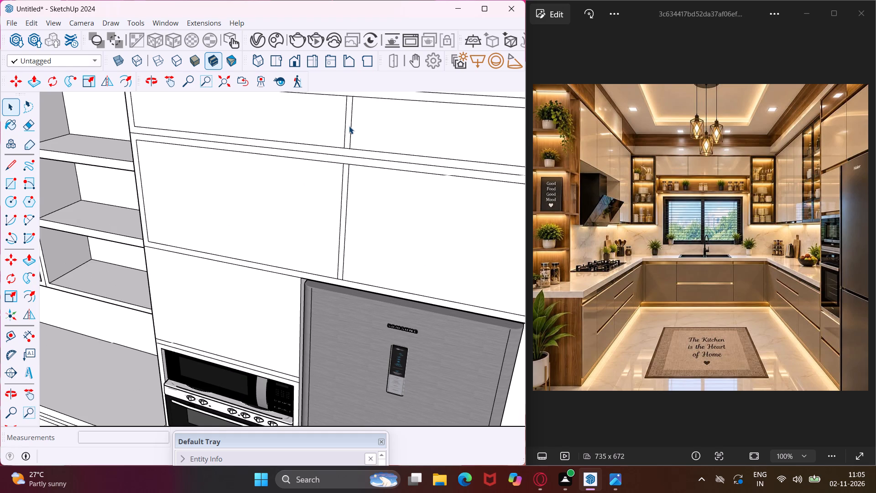
{"action": "scroll", "coordinate": [349, 126], "scroll_direction": "up", "scroll_amount": 3}
{"action": "left_click", "coordinate": [349, 126]}
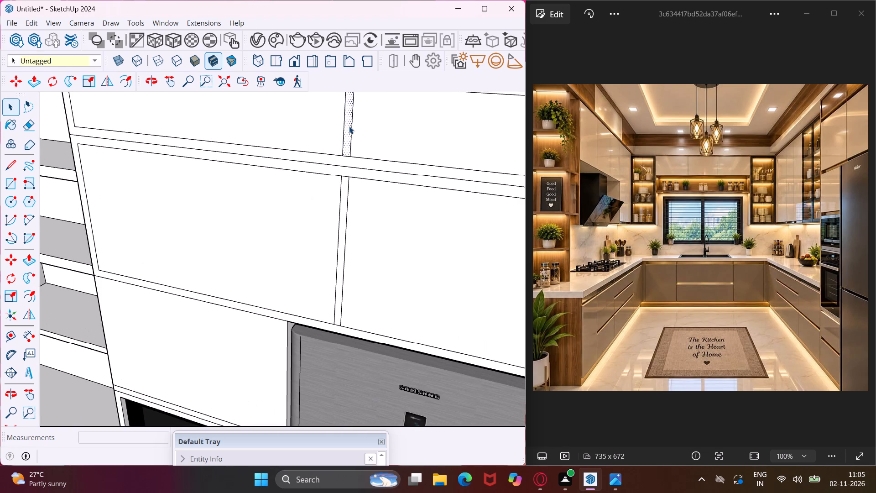
{"action": "key", "text": "p"}
{"action": "left_click", "coordinate": [349, 126]}
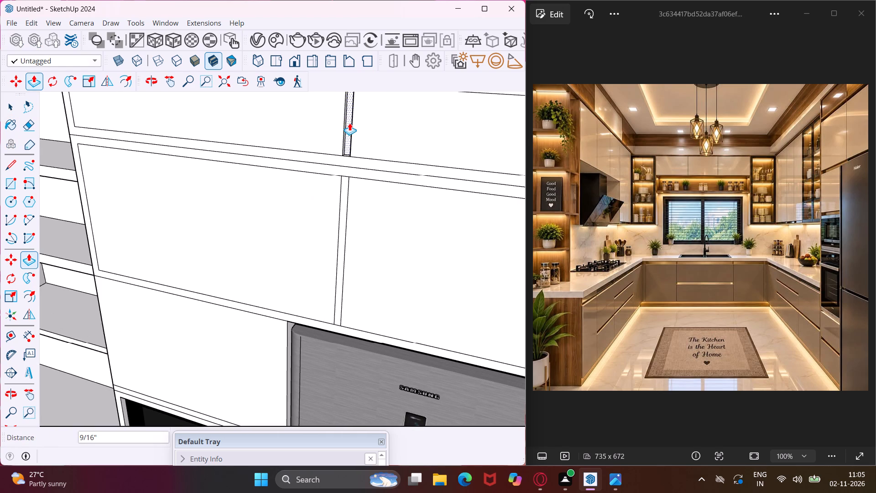
{"action": "key", "text": "period"}
{"action": "type", "text": "75"}
{"action": "key", "text": "shift+quotedbl"}
{"action": "key", "text": "Return"}
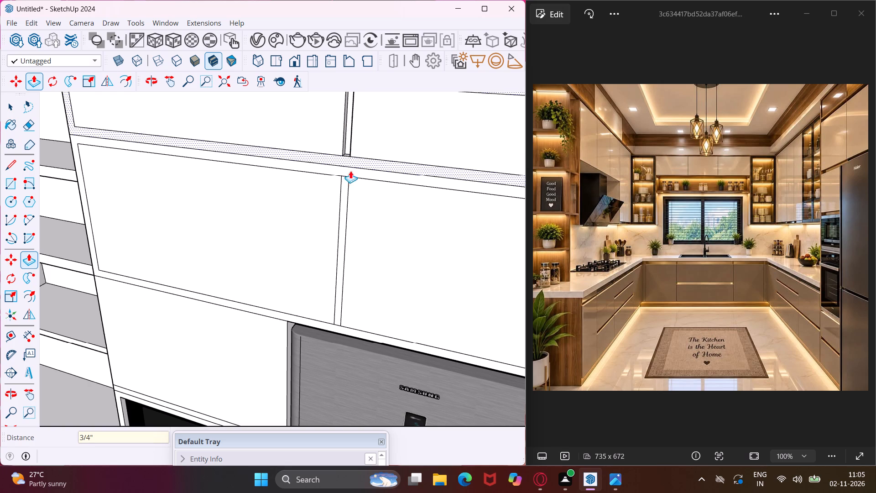
{"action": "double_click", "coordinate": [343, 193]}
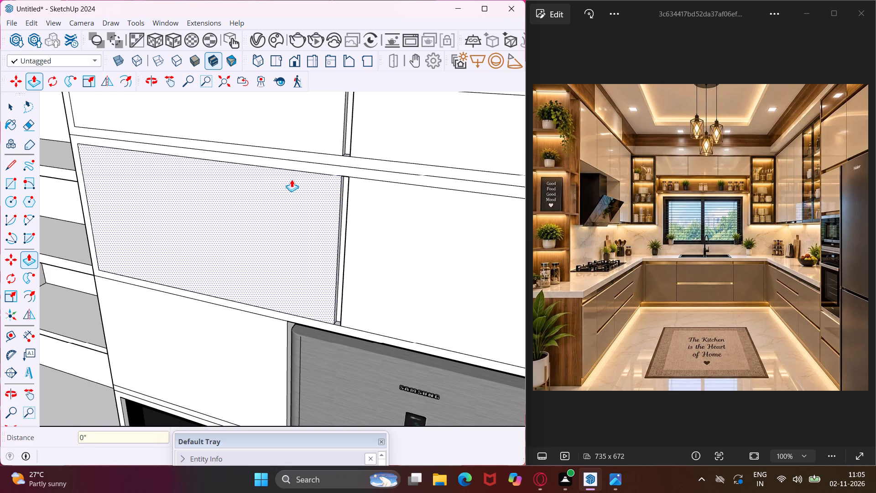
Recess the thin horizontal strip running above the refrigerator-side upper cabinets by the same 0.75" Push/Pull distance.
{"action": "scroll", "coordinate": [278, 182], "scroll_direction": "down", "scroll_amount": 4}
{"action": "middle_click_drag", "start_coordinate": [270, 175], "coordinate": [202, 214]}
{"action": "scroll", "coordinate": [199, 214], "scroll_direction": "down", "scroll_amount": 5}
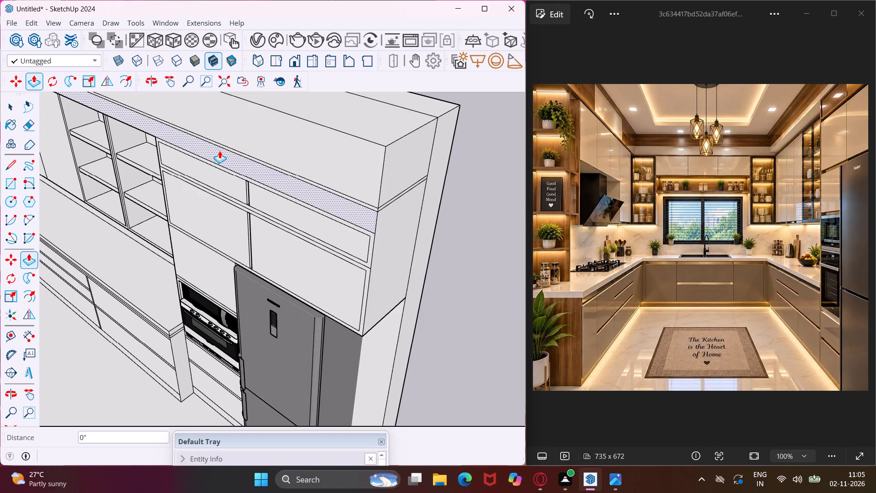
{"action": "scroll", "coordinate": [219, 141], "scroll_direction": "up", "scroll_amount": 5}
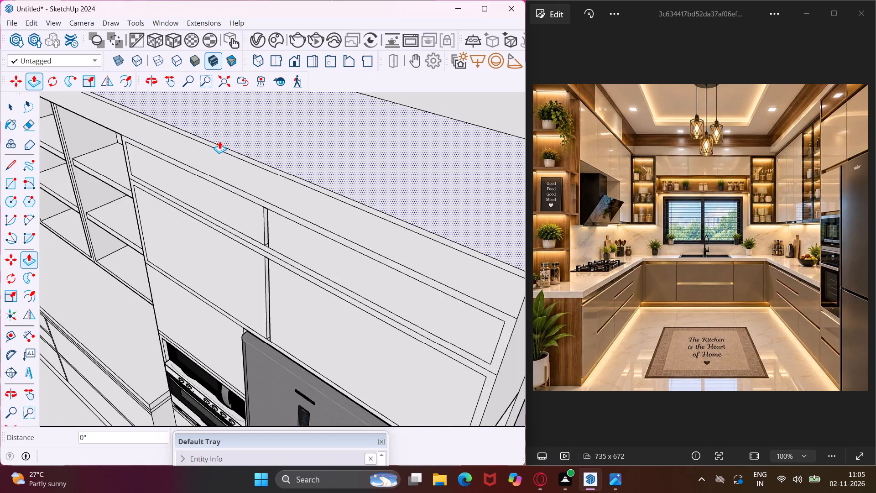
{"action": "scroll", "coordinate": [219, 141], "scroll_direction": "up", "scroll_amount": 11}
{"action": "double_click", "coordinate": [217, 155]}
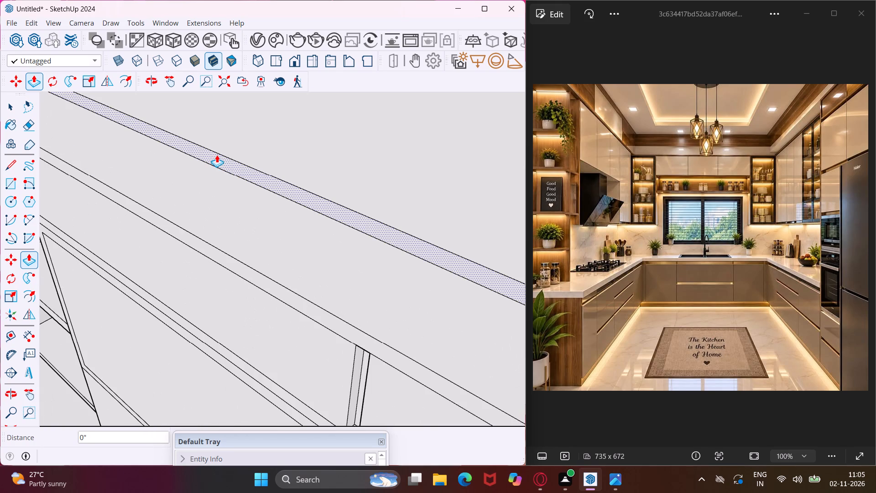
Recess the matching thin horizontal strip above the upper cabinets on the window wall by the same 0.75" distance.
{"action": "scroll", "coordinate": [232, 95], "scroll_direction": "down", "scroll_amount": 20}
{"action": "scroll", "coordinate": [236, 100], "scroll_direction": "down", "scroll_amount": 5}
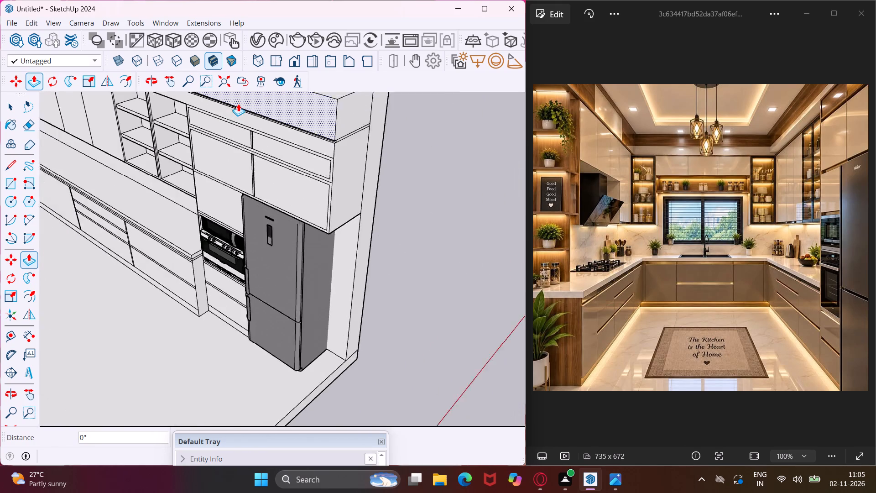
{"action": "scroll", "coordinate": [238, 104], "scroll_direction": "down", "scroll_amount": 1}
{"action": "middle_click_drag", "start_coordinate": [238, 104], "coordinate": [307, 115]}
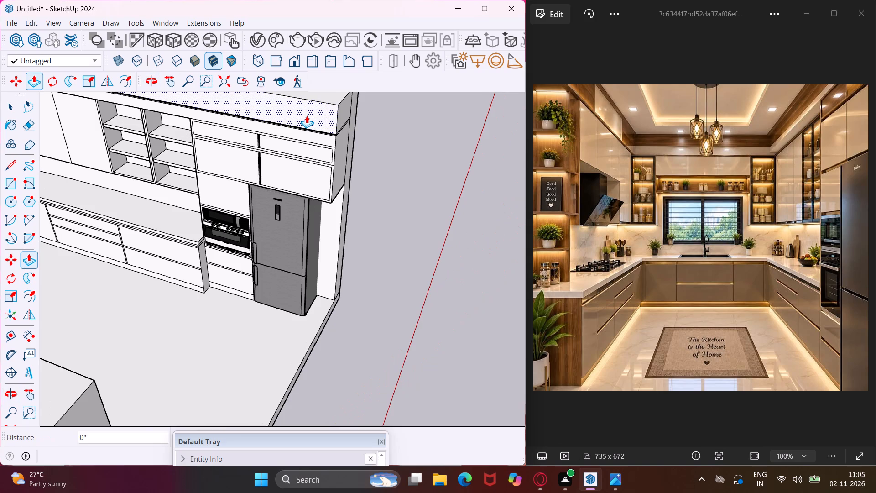
{"action": "scroll", "coordinate": [307, 115], "scroll_direction": "down", "scroll_amount": 13}
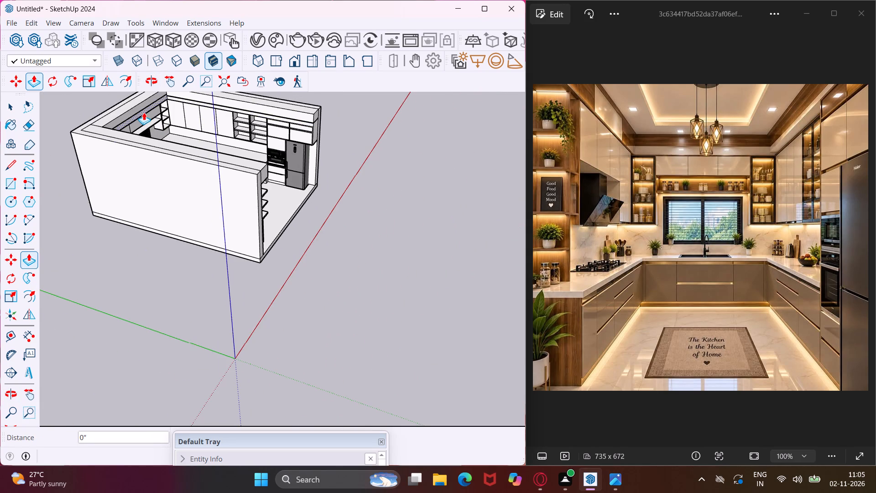
{"action": "scroll", "coordinate": [129, 106], "scroll_direction": "up", "scroll_amount": 3}
{"action": "scroll", "coordinate": [141, 158], "scroll_direction": "up", "scroll_amount": 5}
{"action": "middle_click_drag", "start_coordinate": [186, 147], "coordinate": [157, 167]}
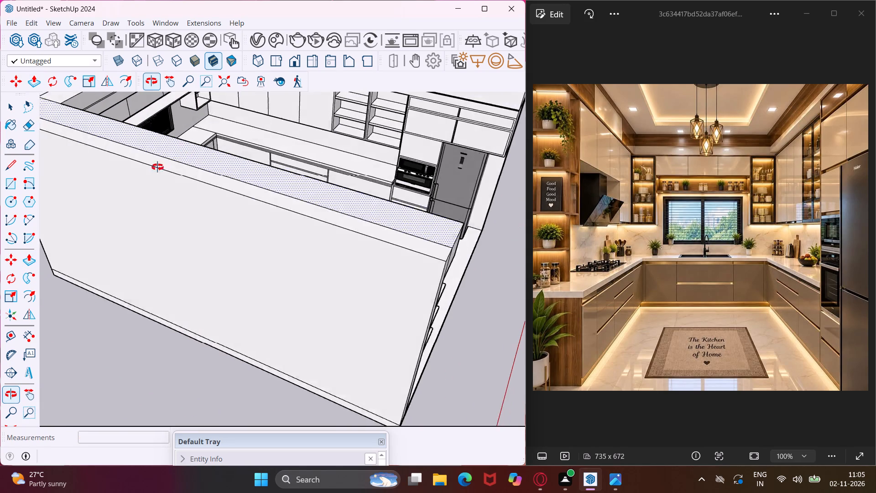
{"action": "middle_click_drag", "start_coordinate": [157, 167], "coordinate": [19, 226]}
{"action": "scroll", "coordinate": [167, 198], "scroll_direction": "down", "scroll_amount": 13}
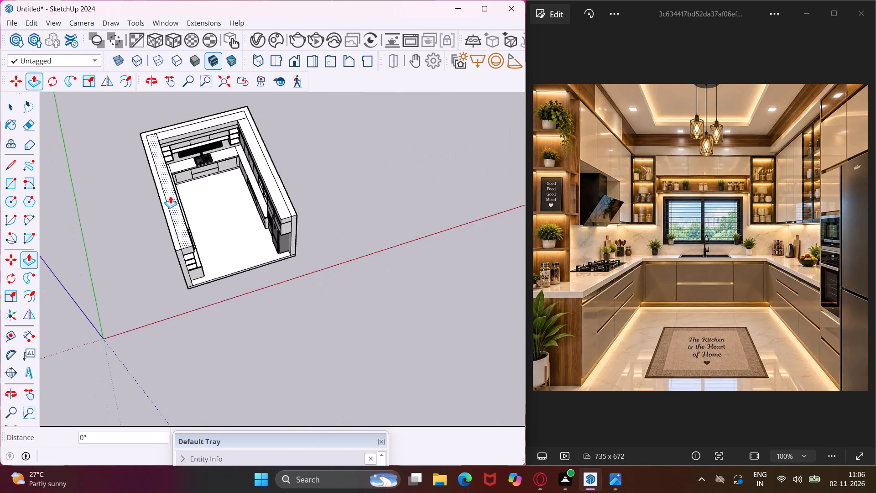
{"action": "scroll", "coordinate": [196, 118], "scroll_direction": "up", "scroll_amount": 16}
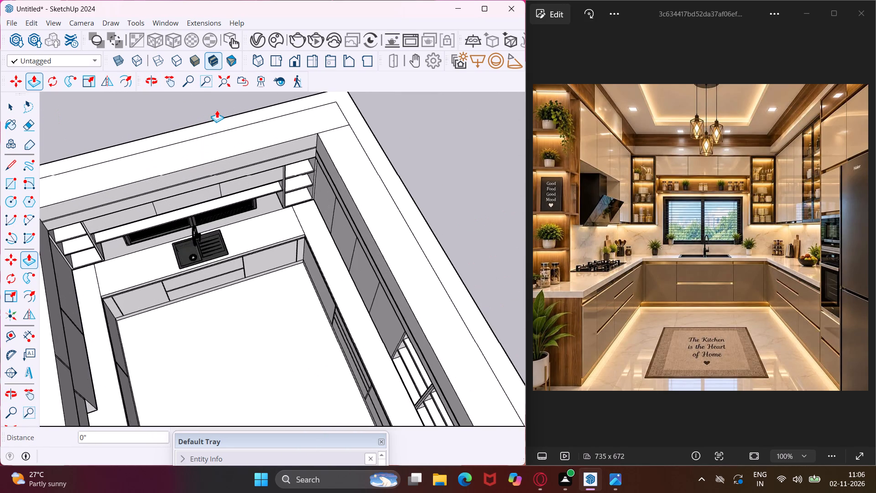
{"action": "scroll", "coordinate": [217, 110], "scroll_direction": "up", "scroll_amount": 2}
{"action": "middle_click_drag", "start_coordinate": [243, 183], "coordinate": [232, 98]}
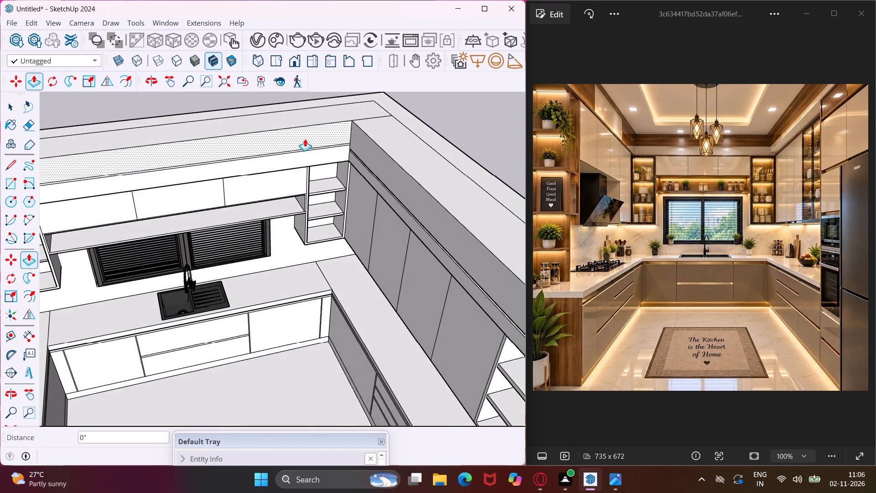
{"action": "scroll", "coordinate": [318, 144], "scroll_direction": "up", "scroll_amount": 17}
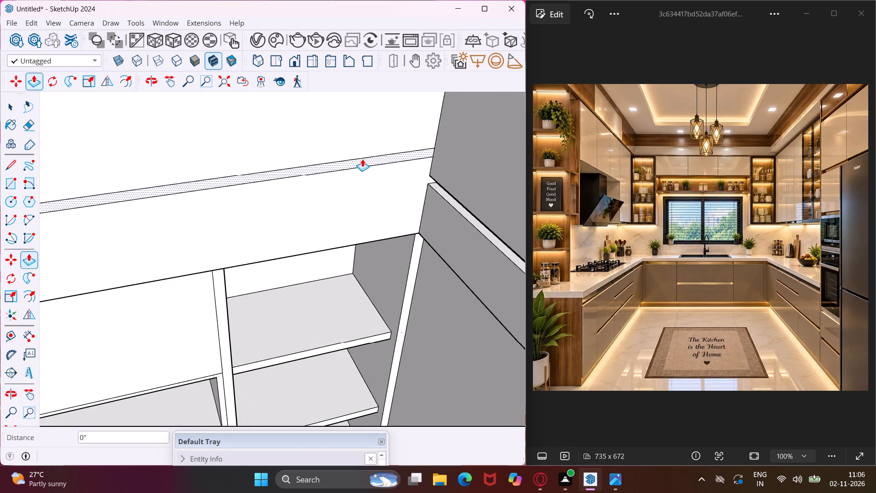
{"action": "double_click", "coordinate": [362, 159]}
Recess a narrow vertical gap between the upper-row cabinet doors on the cooktop wall by the same 0.75" distance.
{"action": "scroll", "coordinate": [369, 136], "scroll_direction": "down", "scroll_amount": 11}
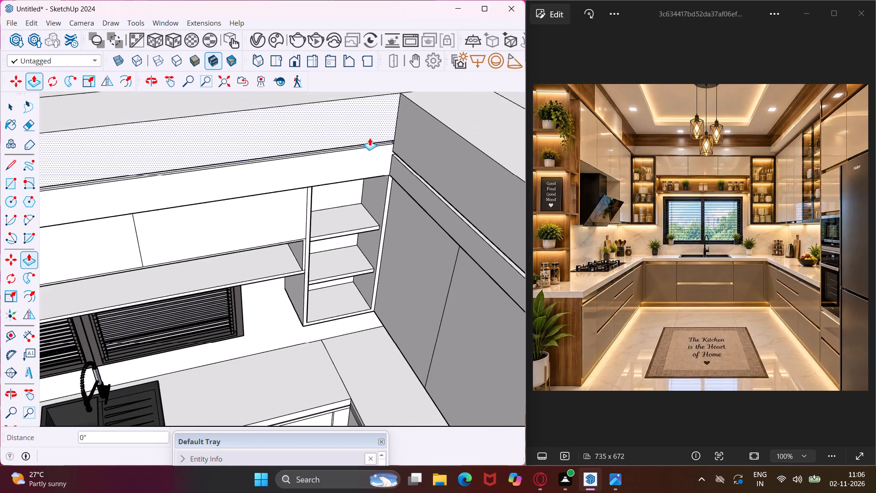
{"action": "scroll", "coordinate": [369, 138], "scroll_direction": "down", "scroll_amount": 4}
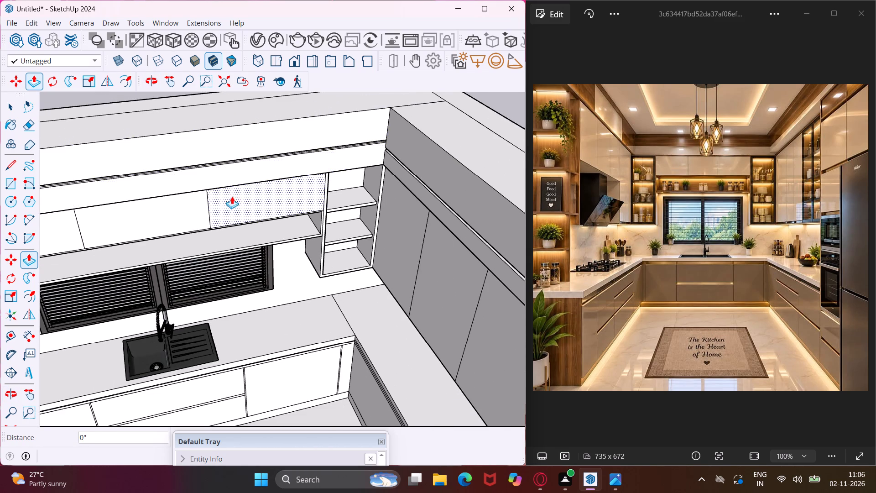
{"action": "scroll", "coordinate": [249, 171], "scroll_direction": "down", "scroll_amount": 10}
{"action": "middle_click_drag", "start_coordinate": [221, 254], "coordinate": [193, 240]}
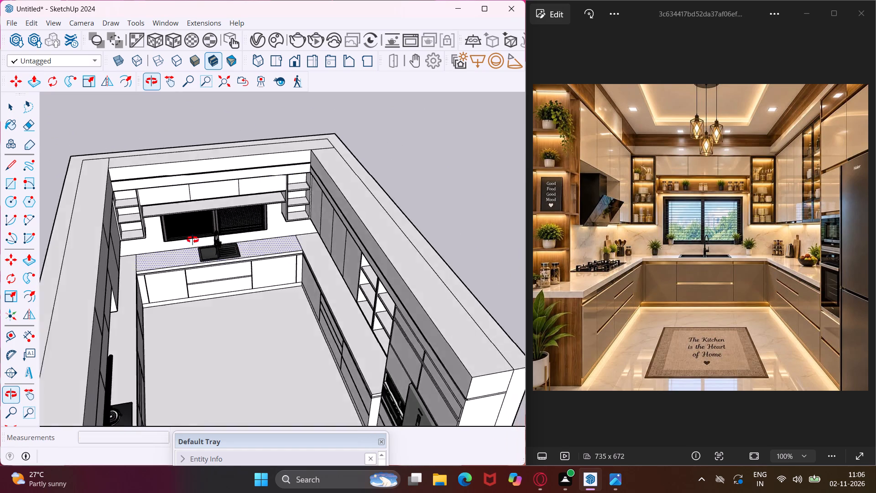
{"action": "middle_click_drag", "start_coordinate": [193, 240], "coordinate": [154, 229]}
{"action": "scroll", "coordinate": [54, 275], "scroll_direction": "up", "scroll_amount": 4}
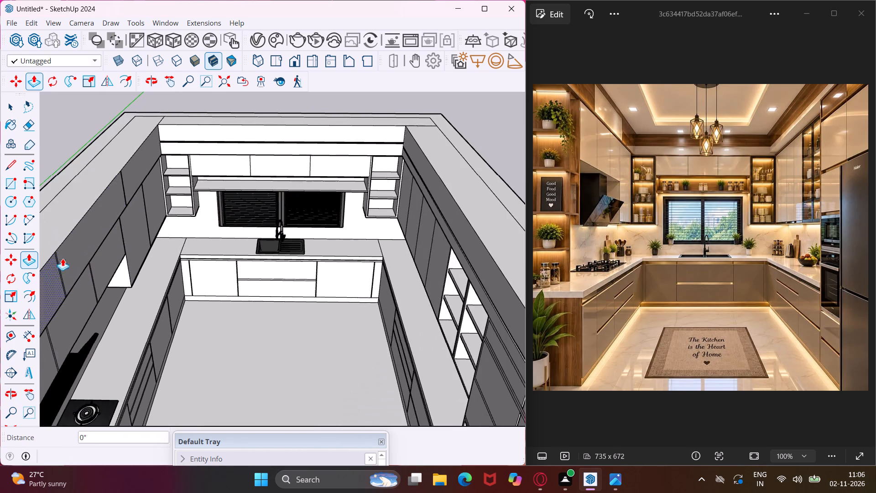
{"action": "scroll", "coordinate": [65, 257], "scroll_direction": "up", "scroll_amount": 5}
{"action": "scroll", "coordinate": [141, 196], "scroll_direction": "down", "scroll_amount": 6}
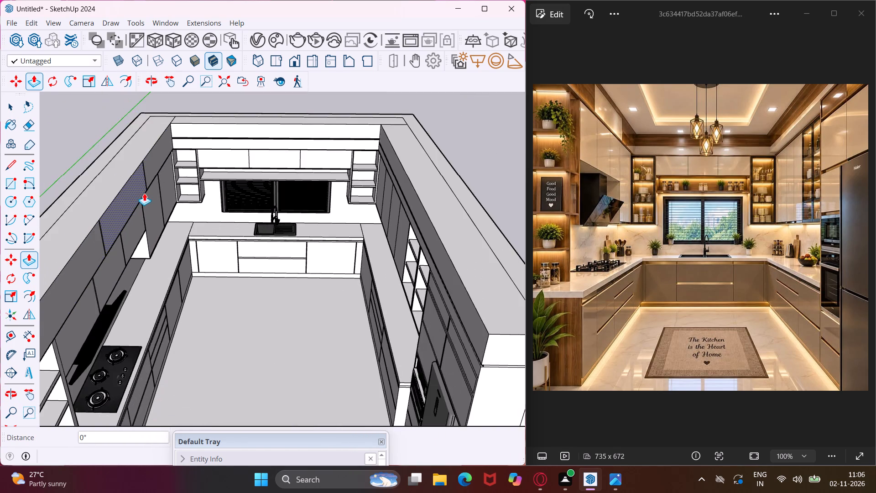
{"action": "scroll", "coordinate": [146, 189], "scroll_direction": "down", "scroll_amount": 9}
{"action": "middle_click_drag", "start_coordinate": [144, 197], "coordinate": [103, 206]}
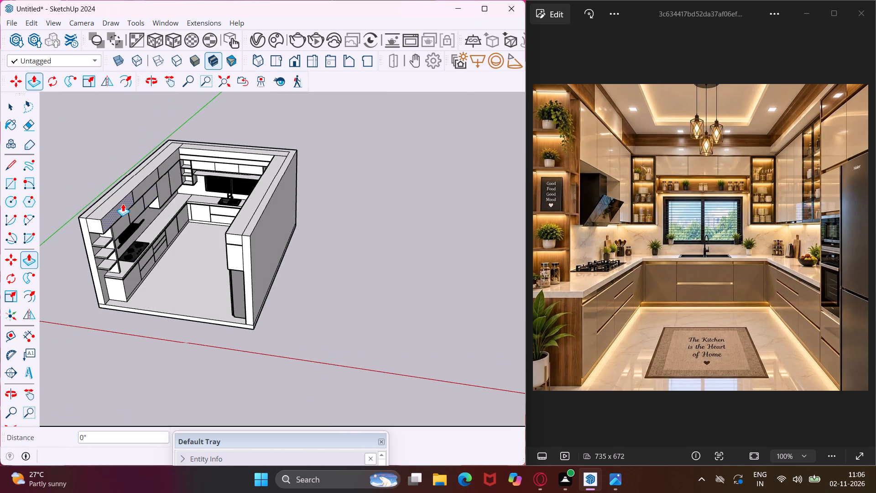
{"action": "scroll", "coordinate": [126, 202], "scroll_direction": "up", "scroll_amount": 5}
{"action": "scroll", "coordinate": [126, 202], "scroll_direction": "up", "scroll_amount": 20}
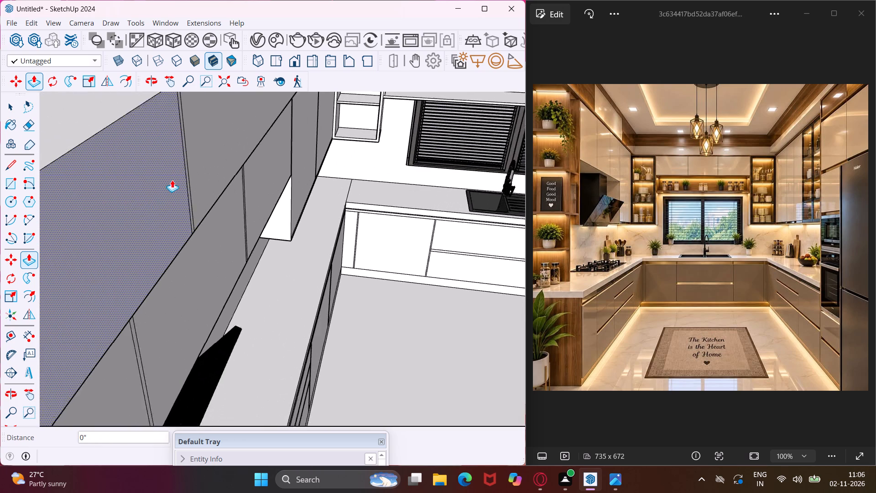
{"action": "scroll", "coordinate": [172, 180], "scroll_direction": "up", "scroll_amount": 11}
{"action": "double_click", "coordinate": [200, 174]}
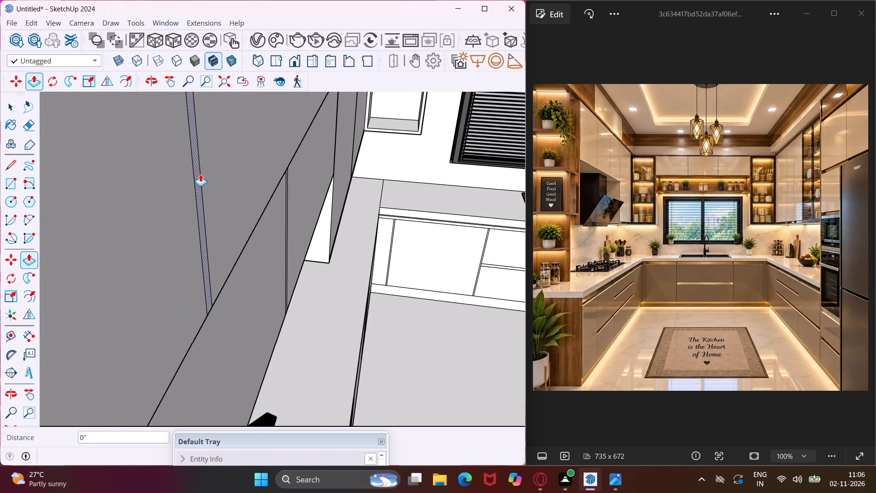
Recess the narrow vertical gap between the lower-row wall cabinet doors near the range hood by the same 0.75".
{"action": "scroll", "coordinate": [288, 200], "scroll_direction": "up", "scroll_amount": 8}
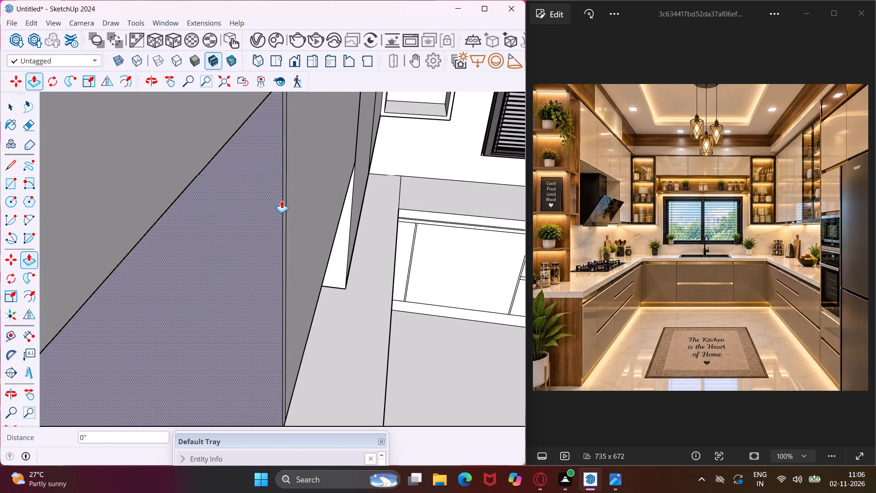
{"action": "scroll", "coordinate": [282, 200], "scroll_direction": "up", "scroll_amount": 4}
{"action": "middle_click_drag", "start_coordinate": [282, 200], "coordinate": [200, 194]}
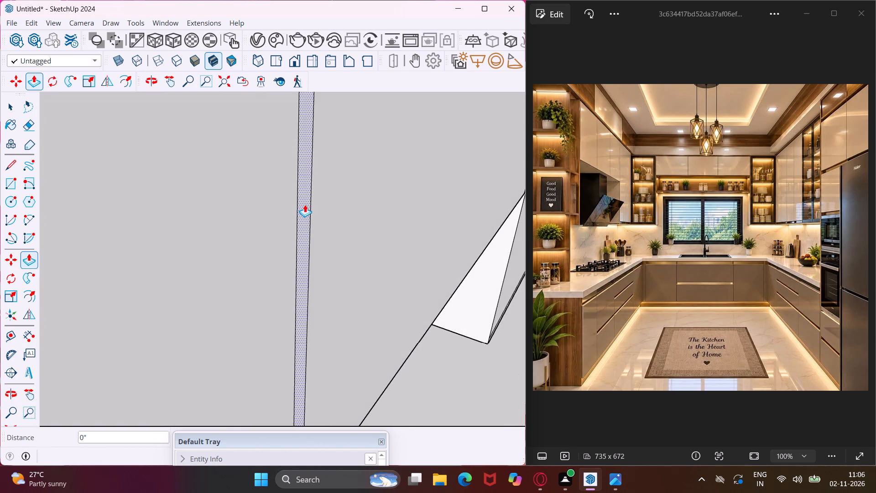
{"action": "double_click", "coordinate": [305, 205]}
{"action": "scroll", "coordinate": [298, 189], "scroll_direction": "down", "scroll_amount": 6}
{"action": "scroll", "coordinate": [328, 153], "scroll_direction": "down", "scroll_amount": 6}
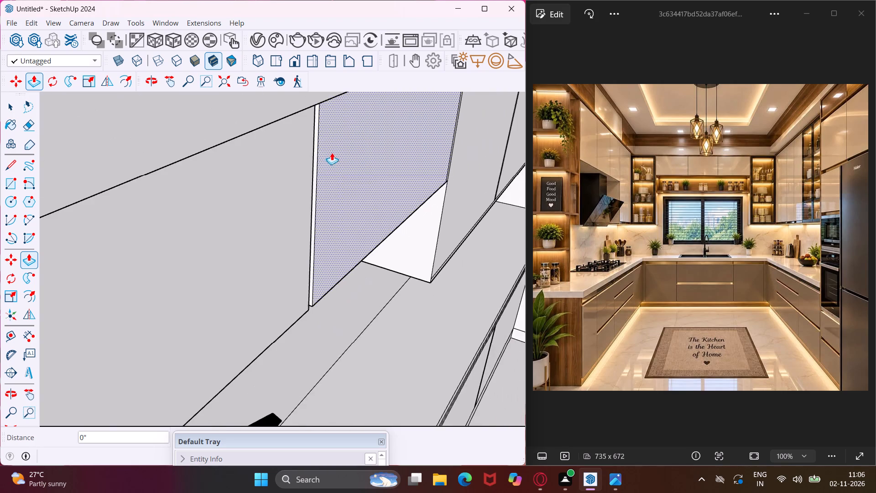
Recess the narrow vertical gap between the lower-row wall cabinet doors directly above the range hood by the same 0.75" Push/Pull distance.
{"action": "scroll", "coordinate": [334, 146], "scroll_direction": "down", "scroll_amount": 9}
{"action": "scroll", "coordinate": [191, 264], "scroll_direction": "up", "scroll_amount": 4}
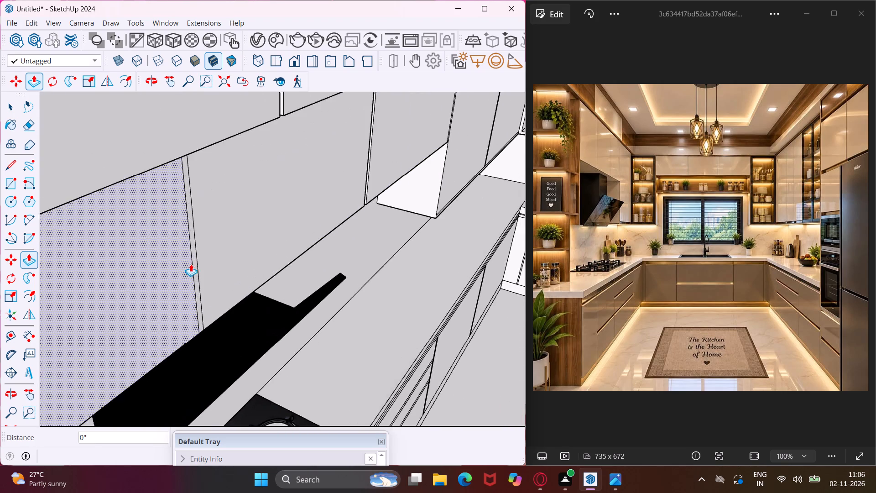
{"action": "scroll", "coordinate": [191, 264], "scroll_direction": "up", "scroll_amount": 8}
{"action": "left_click", "coordinate": [197, 270]}
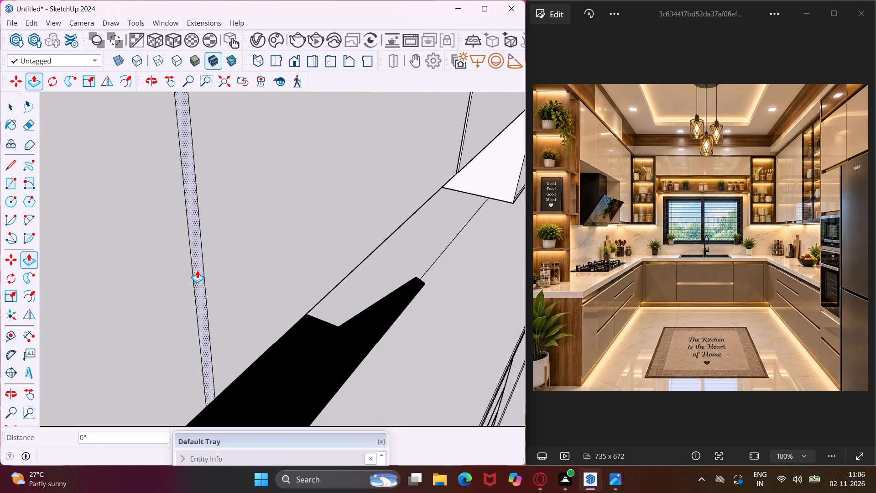
{"action": "left_click", "coordinate": [197, 270]}
{"action": "double_click", "coordinate": [197, 270]}
{"action": "scroll", "coordinate": [181, 262], "scroll_direction": "down", "scroll_amount": 6}
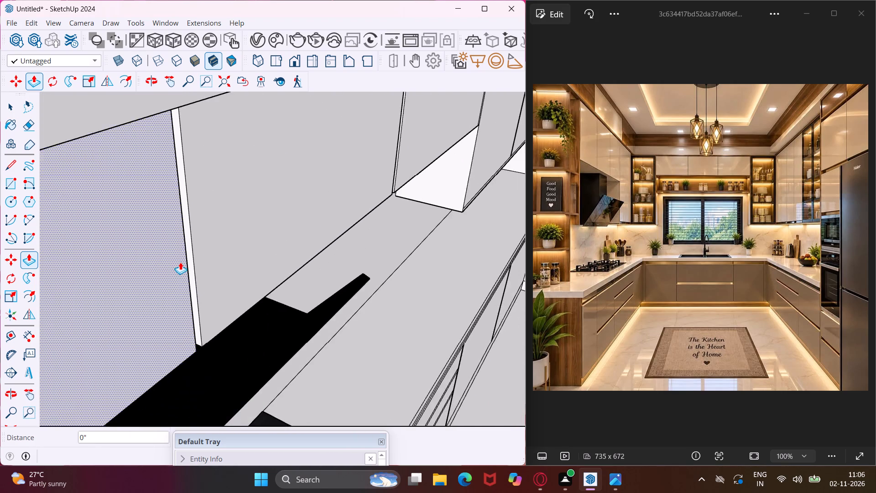
Recess the next vertical gap between the upper-row cabinet doors toward the window wall by the same 0.75".
{"action": "scroll", "coordinate": [180, 262], "scroll_direction": "down", "scroll_amount": 13}
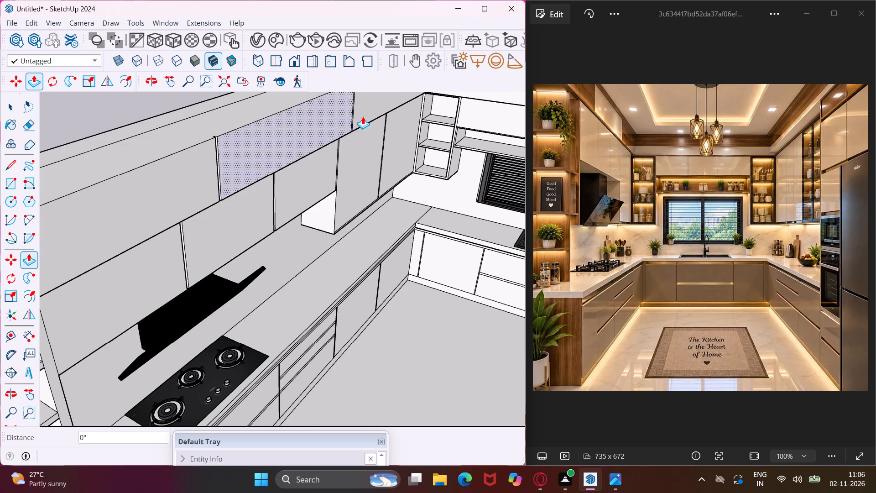
{"action": "scroll", "coordinate": [363, 116], "scroll_direction": "up", "scroll_amount": 5}
{"action": "scroll", "coordinate": [352, 122], "scroll_direction": "up", "scroll_amount": 17}
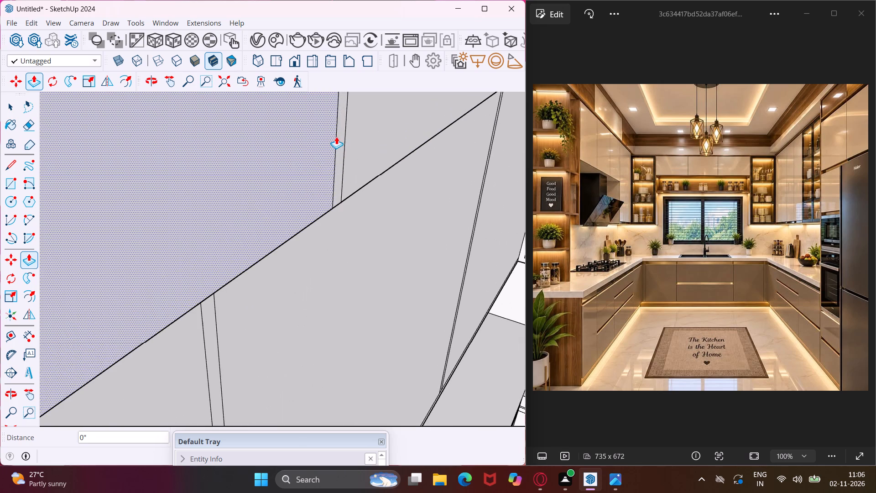
{"action": "double_click", "coordinate": [339, 145]}
{"action": "scroll", "coordinate": [337, 147], "scroll_direction": "down", "scroll_amount": 2}
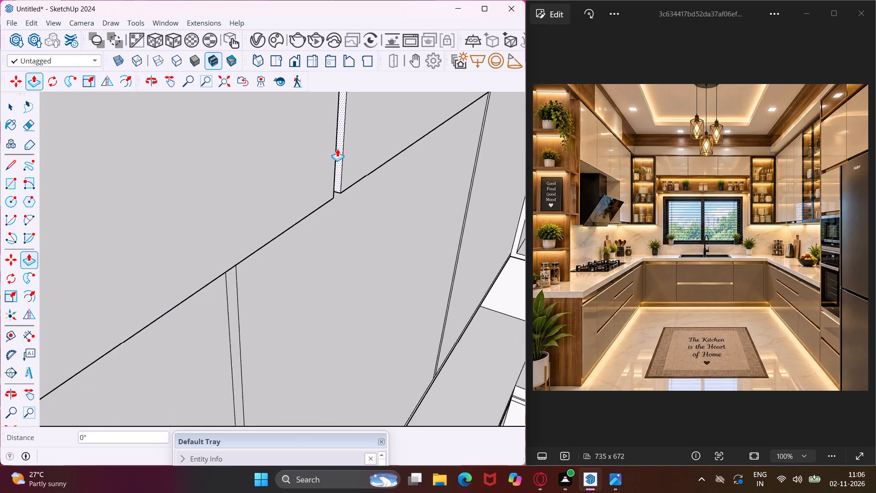
Recess the vertical gap at the near edge of the taller lower-row wall cabinets by the same 0.75".
{"action": "scroll", "coordinate": [337, 149], "scroll_direction": "down", "scroll_amount": 2}
{"action": "scroll", "coordinate": [231, 315], "scroll_direction": "up", "scroll_amount": 3}
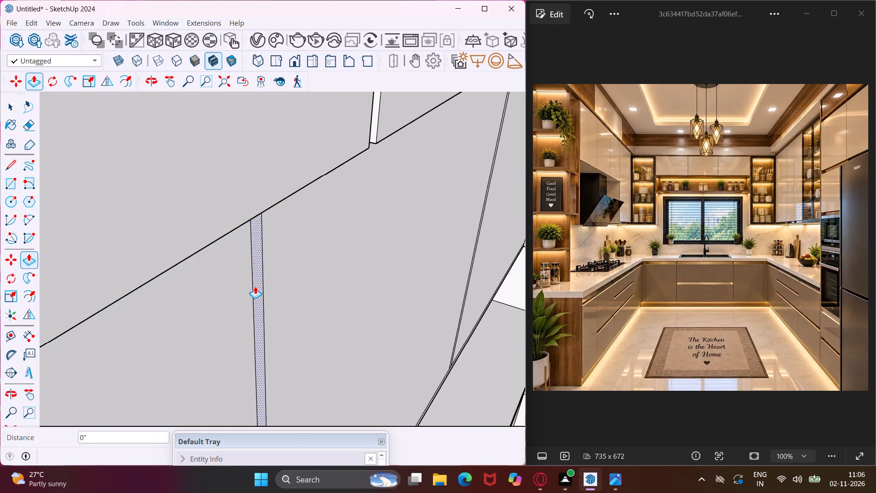
{"action": "double_click", "coordinate": [255, 286]}
Recess the vertical gap between the two taller wall cabinet doors beside the open corner shelf by the same 0.75".
{"action": "scroll", "coordinate": [218, 264], "scroll_direction": "down", "scroll_amount": 13}
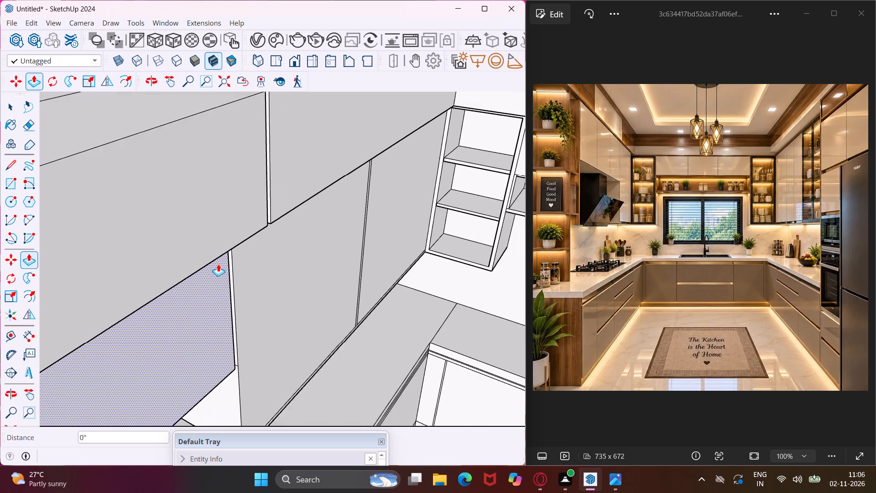
{"action": "scroll", "coordinate": [218, 264], "scroll_direction": "down", "scroll_amount": 1}
{"action": "scroll", "coordinate": [343, 236], "scroll_direction": "up", "scroll_amount": 8}
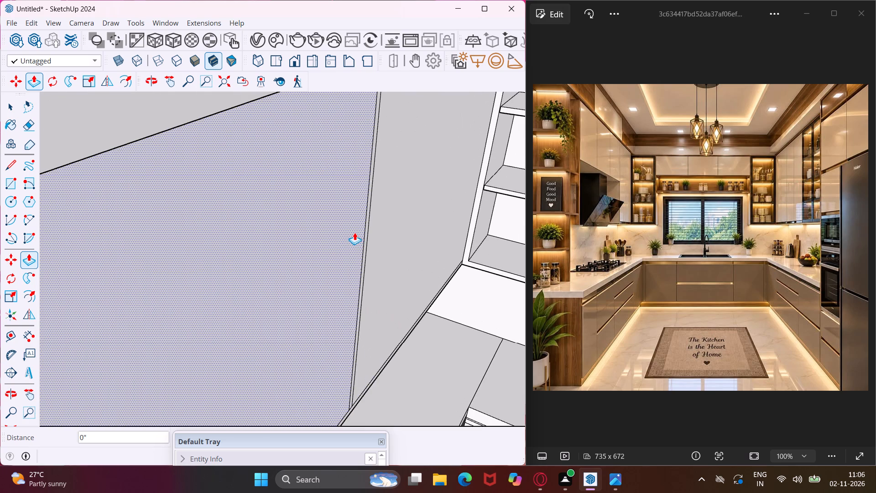
{"action": "scroll", "coordinate": [355, 232], "scroll_direction": "up", "scroll_amount": 13}
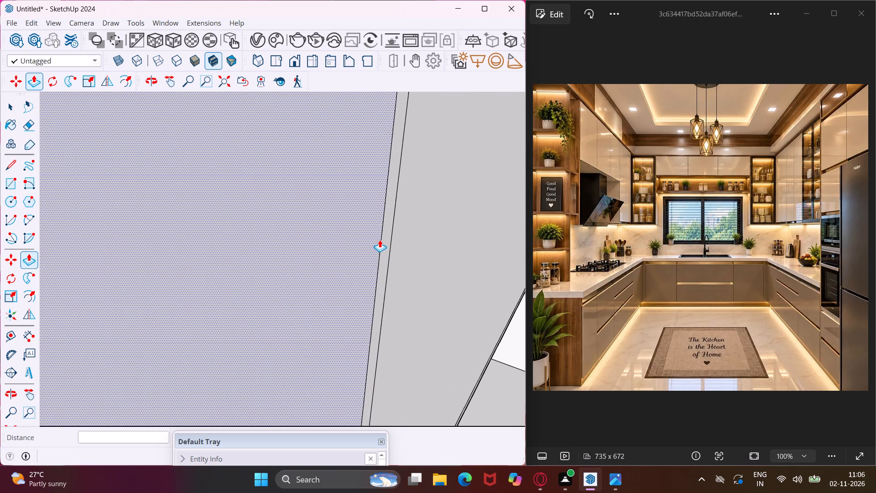
{"action": "double_click", "coordinate": [384, 242]}
Recess the vertical gap between the plain base cabinet door and the wide drawers under the cooktop by the same 0.75".
{"action": "scroll", "coordinate": [186, 219], "scroll_direction": "down", "scroll_amount": 6}
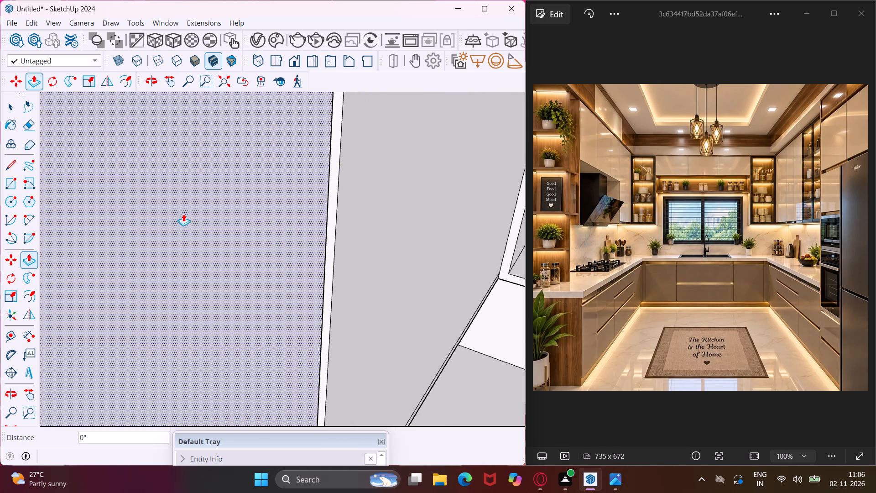
{"action": "scroll", "coordinate": [183, 214], "scroll_direction": "down", "scroll_amount": 11}
{"action": "scroll", "coordinate": [138, 205], "scroll_direction": "down", "scroll_amount": 11}
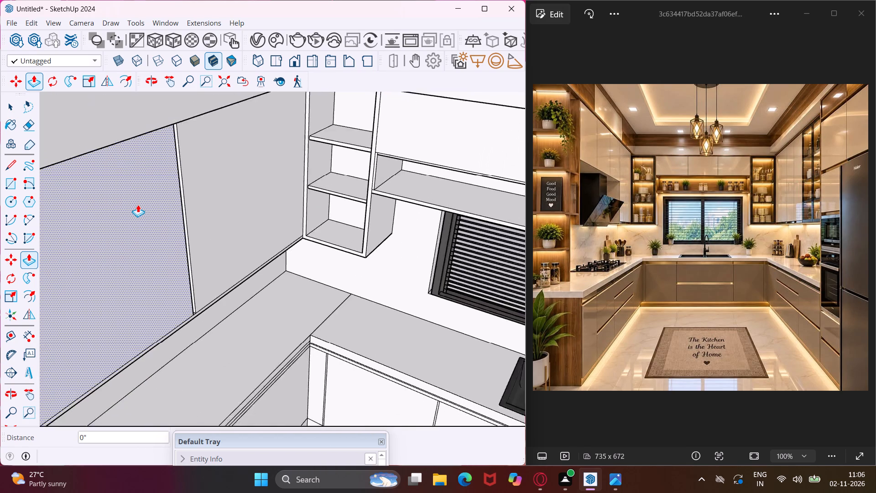
{"action": "scroll", "coordinate": [138, 205], "scroll_direction": "down", "scroll_amount": 9}
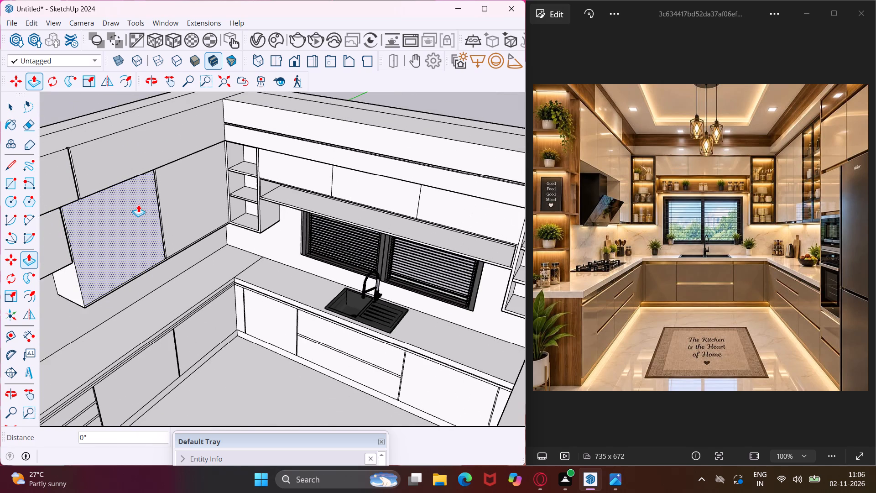
{"action": "middle_click_drag", "start_coordinate": [138, 205], "coordinate": [213, 100]}
{"action": "scroll", "coordinate": [214, 100], "scroll_direction": "down", "scroll_amount": 2}
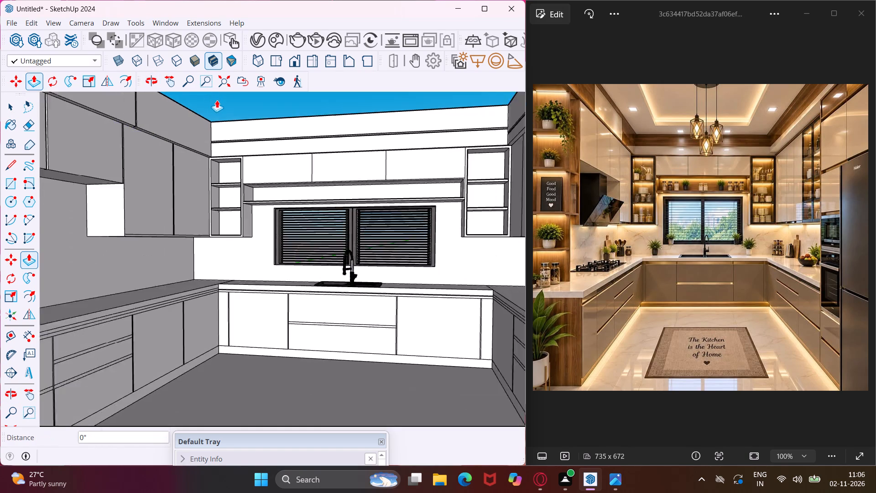
{"action": "scroll", "coordinate": [217, 100], "scroll_direction": "down", "scroll_amount": 9}
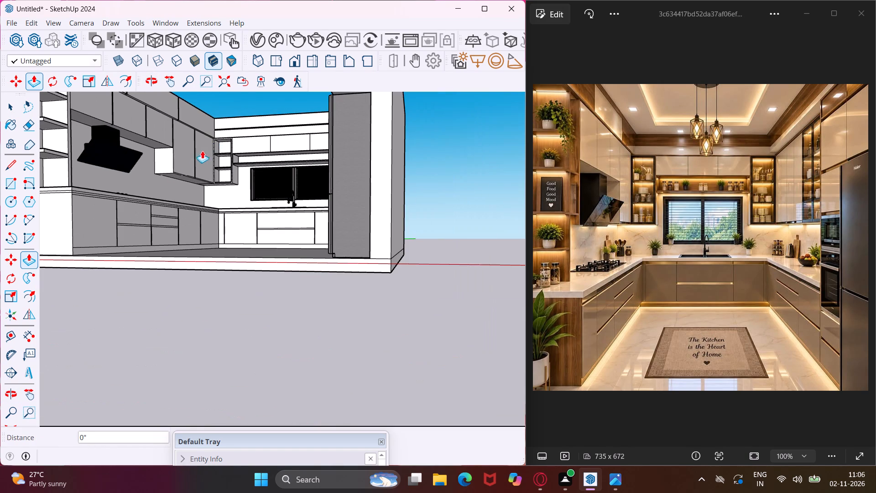
{"action": "scroll", "coordinate": [106, 203], "scroll_direction": "up", "scroll_amount": 13}
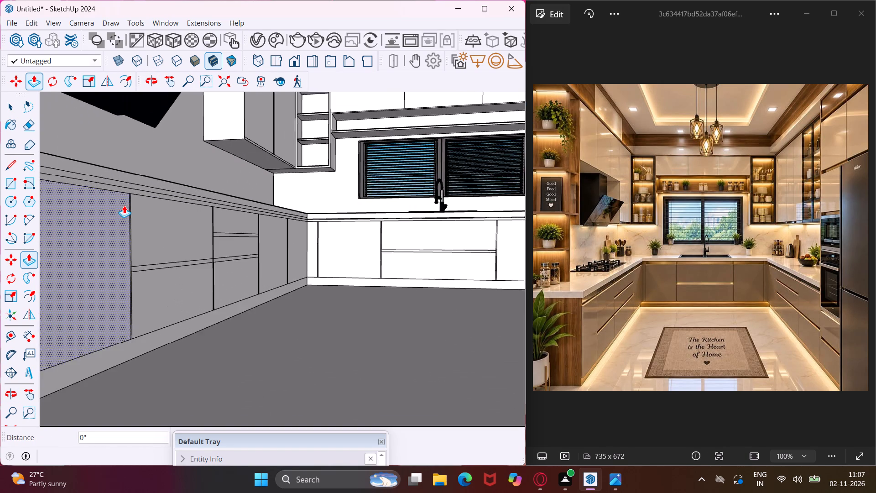
{"action": "scroll", "coordinate": [131, 208], "scroll_direction": "up", "scroll_amount": 3}
{"action": "middle_click_drag", "start_coordinate": [134, 208], "coordinate": [55, 249]}
{"action": "scroll", "coordinate": [96, 243], "scroll_direction": "up", "scroll_amount": 5}
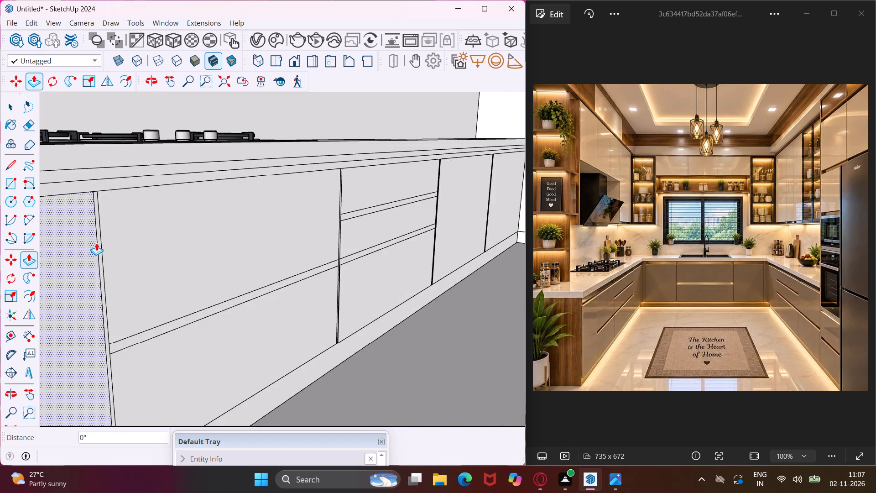
{"action": "scroll", "coordinate": [96, 243], "scroll_direction": "up", "scroll_amount": 9}
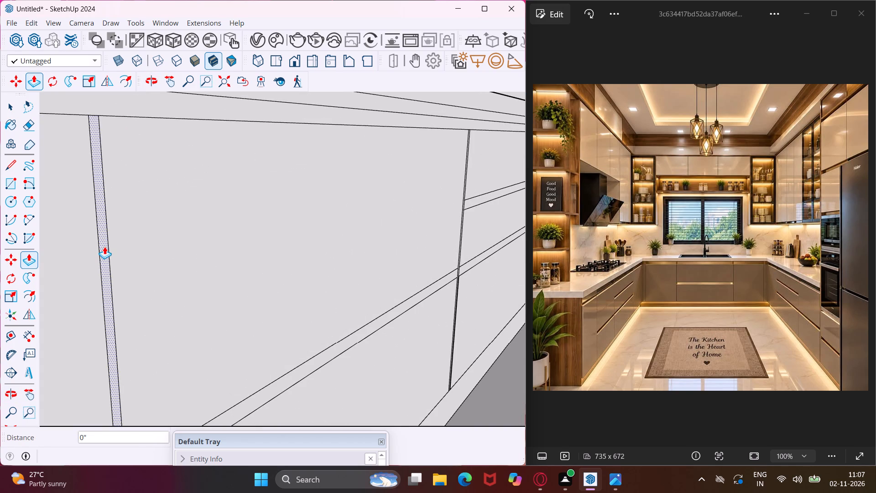
{"action": "double_click", "coordinate": [104, 246]}
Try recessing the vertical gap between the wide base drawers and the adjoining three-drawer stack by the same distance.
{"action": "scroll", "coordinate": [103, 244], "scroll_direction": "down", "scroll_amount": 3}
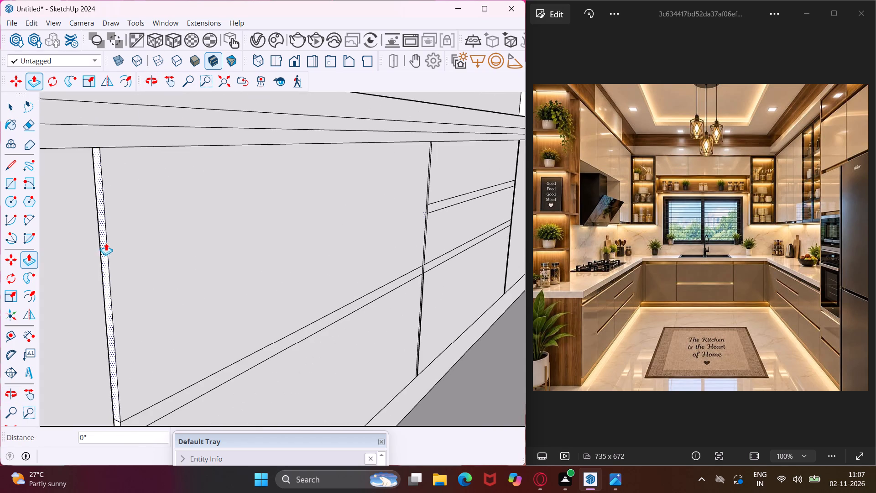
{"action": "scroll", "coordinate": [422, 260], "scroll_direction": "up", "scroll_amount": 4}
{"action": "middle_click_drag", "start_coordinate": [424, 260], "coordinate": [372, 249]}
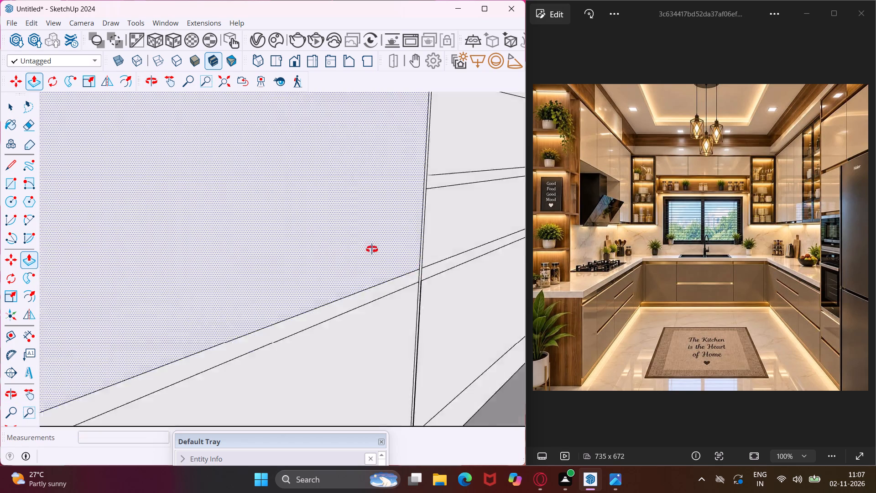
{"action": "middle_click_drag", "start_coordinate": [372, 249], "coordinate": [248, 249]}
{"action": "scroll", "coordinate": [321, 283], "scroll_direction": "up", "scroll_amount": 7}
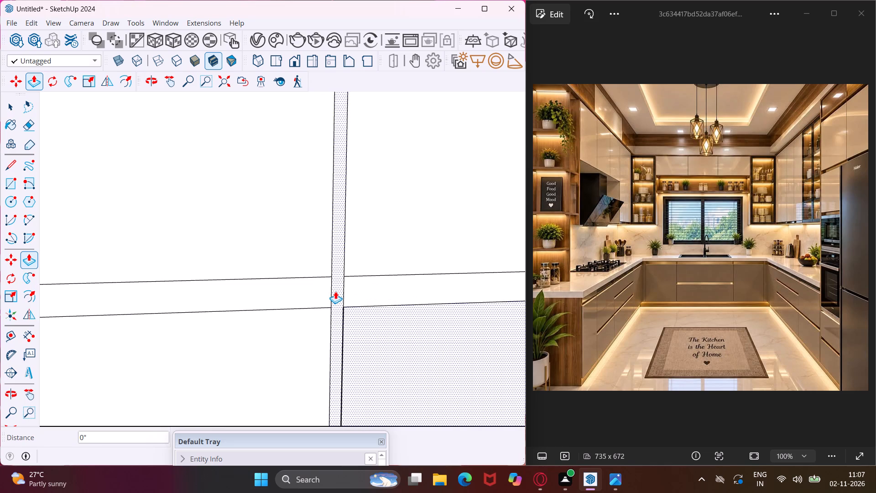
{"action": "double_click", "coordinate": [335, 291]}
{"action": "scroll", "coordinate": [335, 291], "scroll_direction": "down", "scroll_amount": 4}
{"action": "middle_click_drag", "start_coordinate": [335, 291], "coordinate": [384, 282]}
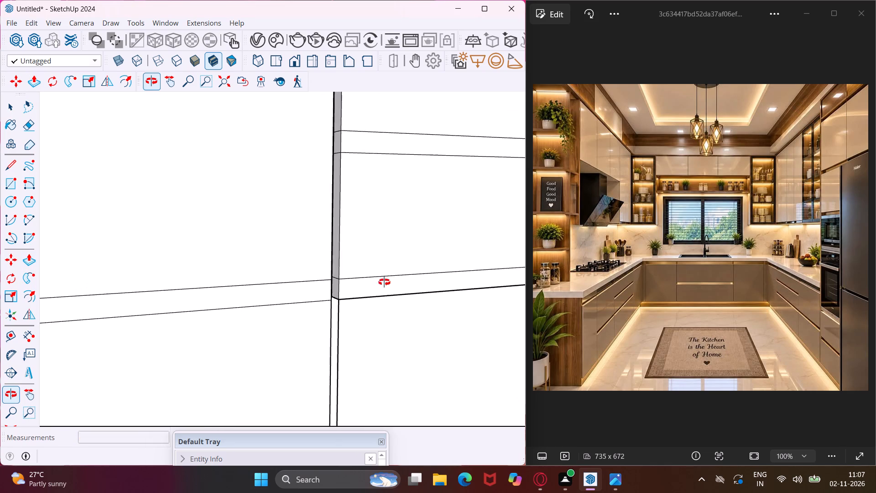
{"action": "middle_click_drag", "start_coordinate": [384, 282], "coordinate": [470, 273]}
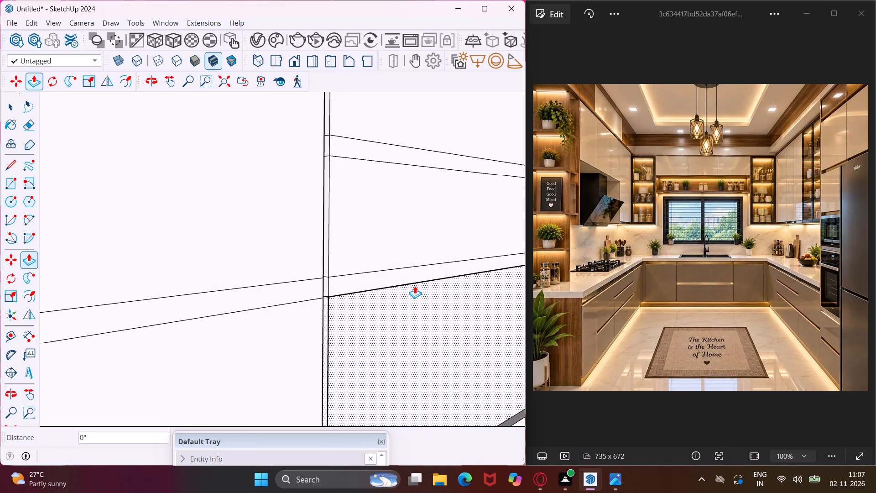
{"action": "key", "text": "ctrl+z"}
Recess the horizontal gaps between the wide base drawers and between the adjoining stack's three drawers by the same 0.75".
{"action": "scroll", "coordinate": [348, 255], "scroll_direction": "down", "scroll_amount": 8}
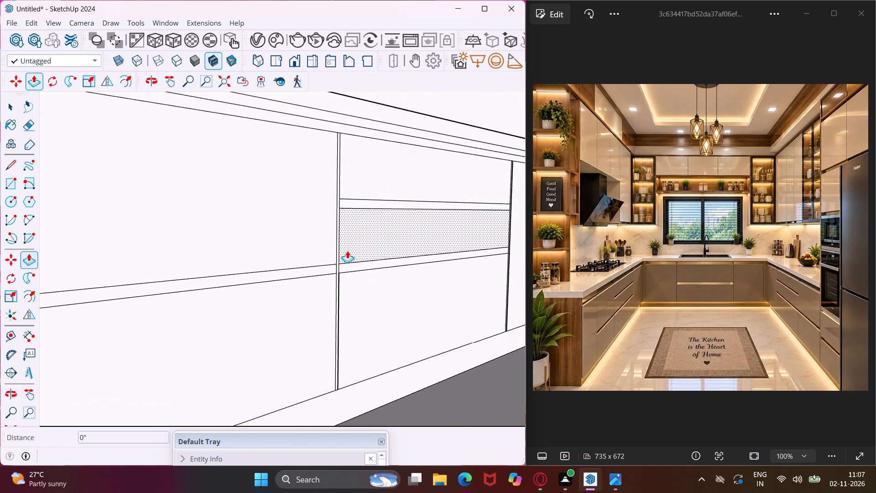
{"action": "scroll", "coordinate": [322, 265], "scroll_direction": "up", "scroll_amount": 4}
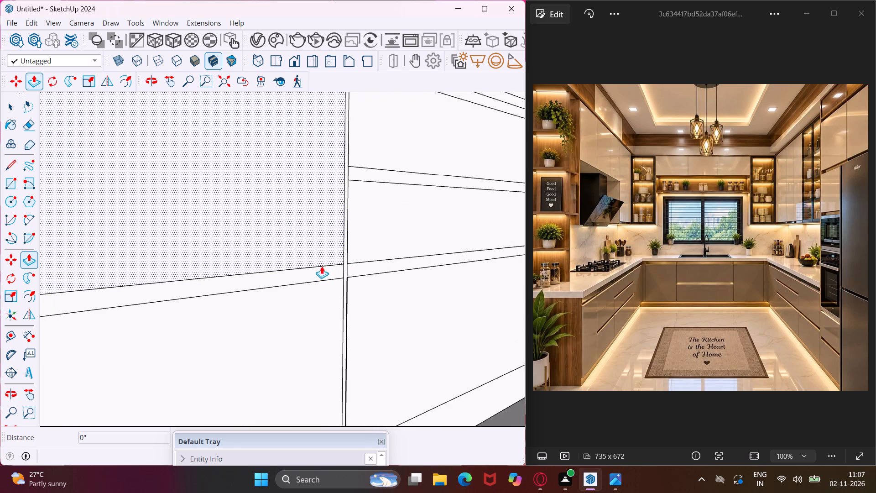
{"action": "scroll", "coordinate": [324, 272], "scroll_direction": "up", "scroll_amount": 3}
{"action": "double_click", "coordinate": [324, 272]}
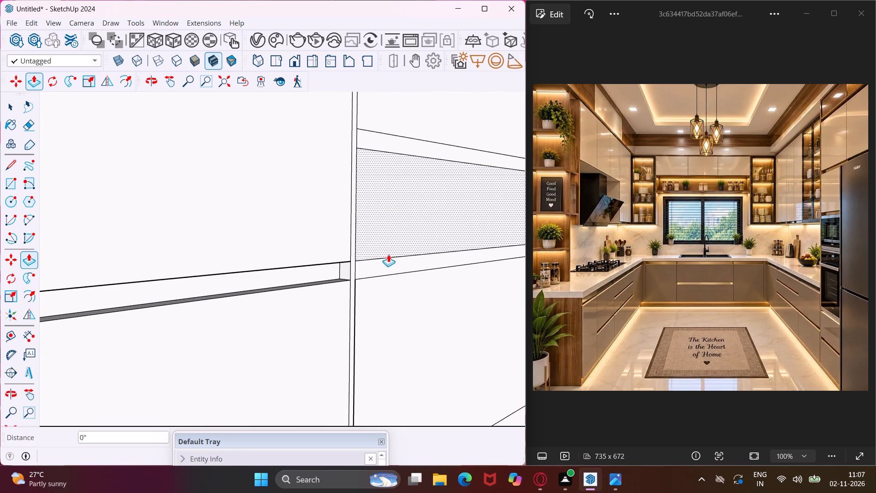
{"action": "double_click", "coordinate": [379, 262]}
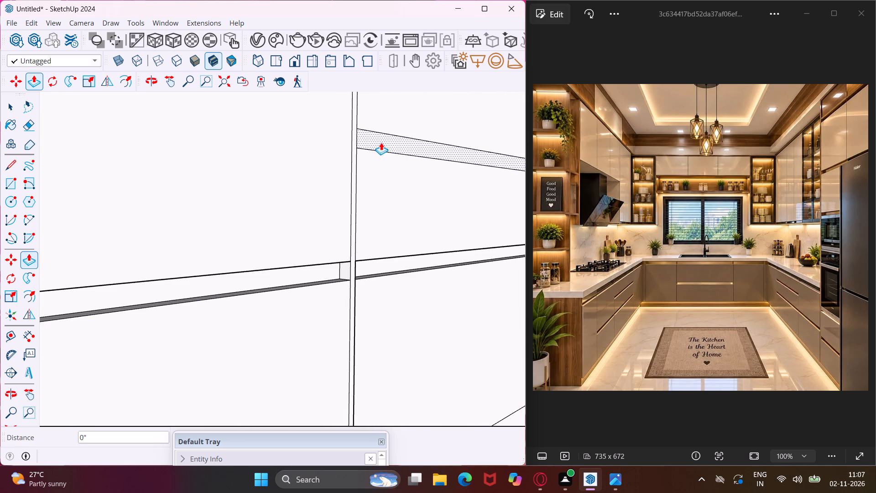
{"action": "double_click", "coordinate": [381, 142]}
{"action": "scroll", "coordinate": [287, 221], "scroll_direction": "down", "scroll_amount": 5}
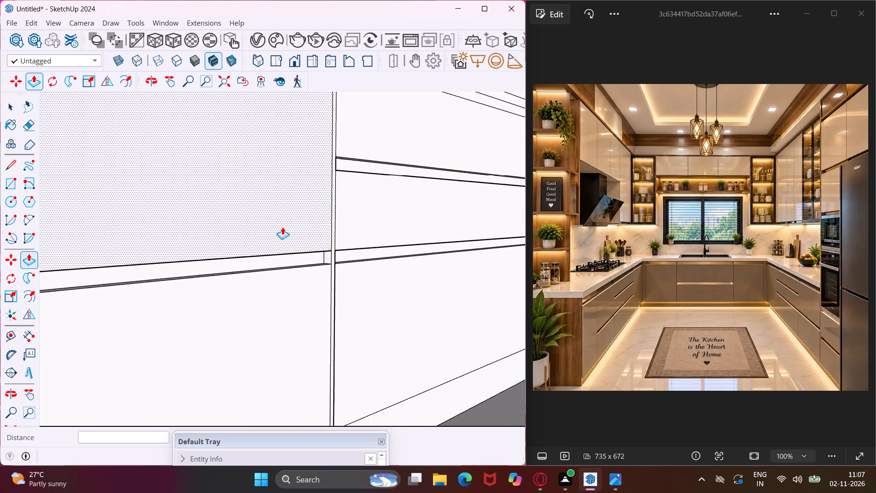
{"action": "scroll", "coordinate": [282, 227], "scroll_direction": "down", "scroll_amount": 4}
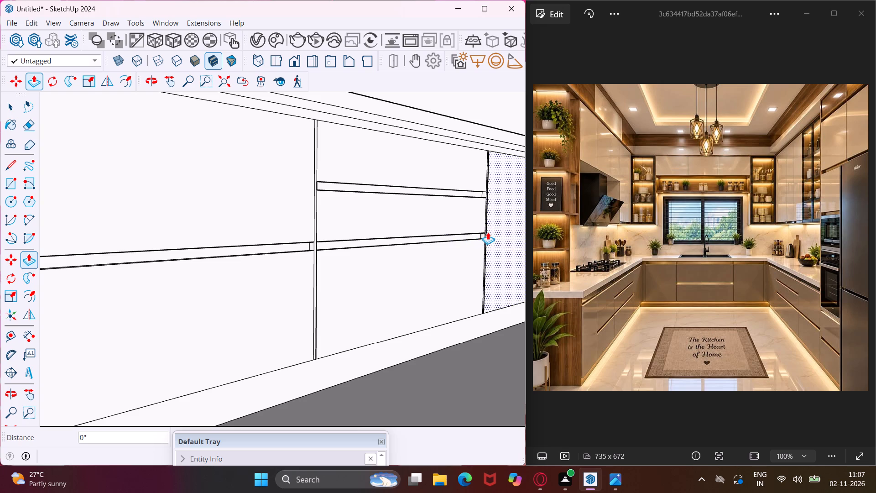
{"action": "scroll", "coordinate": [489, 232], "scroll_direction": "up", "scroll_amount": 1}
{"action": "middle_click_drag", "start_coordinate": [489, 232], "coordinate": [391, 239]}
{"action": "scroll", "coordinate": [388, 238], "scroll_direction": "down", "scroll_amount": 3}
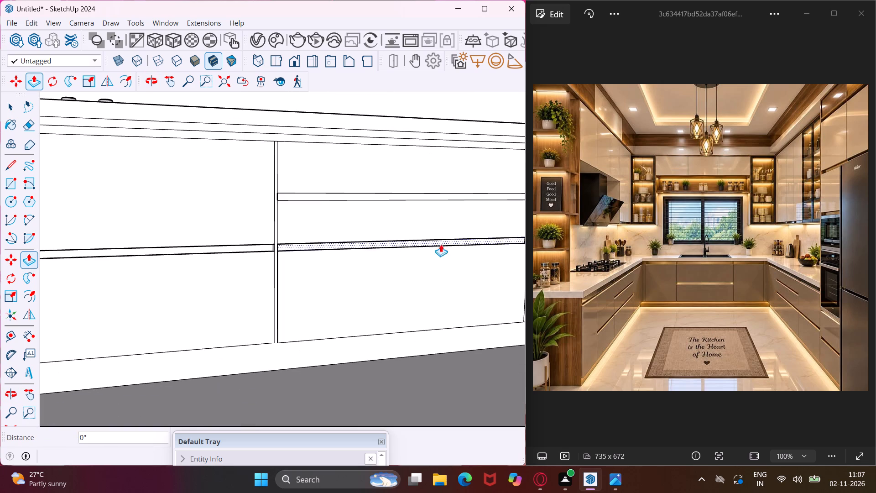
{"action": "key", "text": "Escape"}
{"action": "key", "text": "space"}
Draw a line about 1' 1" long down the vertical gap's edge beside the three-drawer stack, from the lower horizontal gap to the plinth.
{"action": "scroll", "coordinate": [280, 336], "scroll_direction": "up", "scroll_amount": 4}
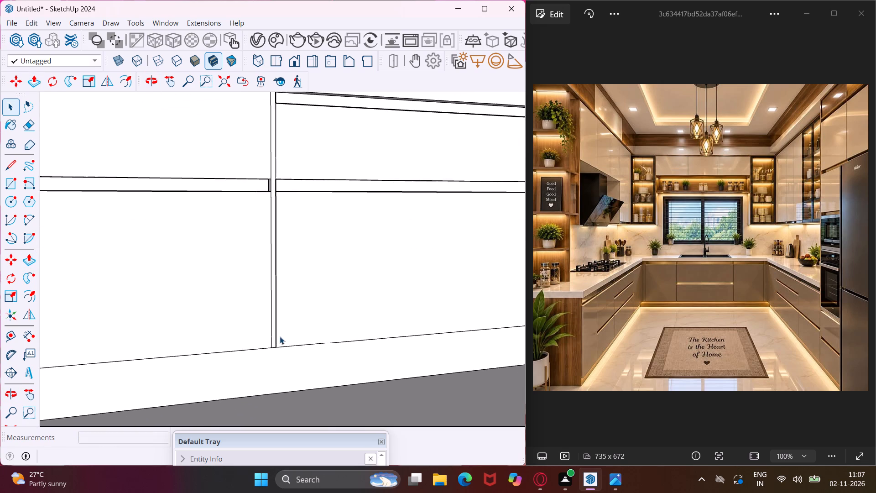
{"action": "scroll", "coordinate": [280, 336], "scroll_direction": "up", "scroll_amount": 15}
{"action": "middle_click_drag", "start_coordinate": [281, 355], "coordinate": [275, 321]}
{"action": "scroll", "coordinate": [275, 321], "scroll_direction": "up", "scroll_amount": 1}
{"action": "scroll", "coordinate": [146, 288], "scroll_direction": "down", "scroll_amount": 15}
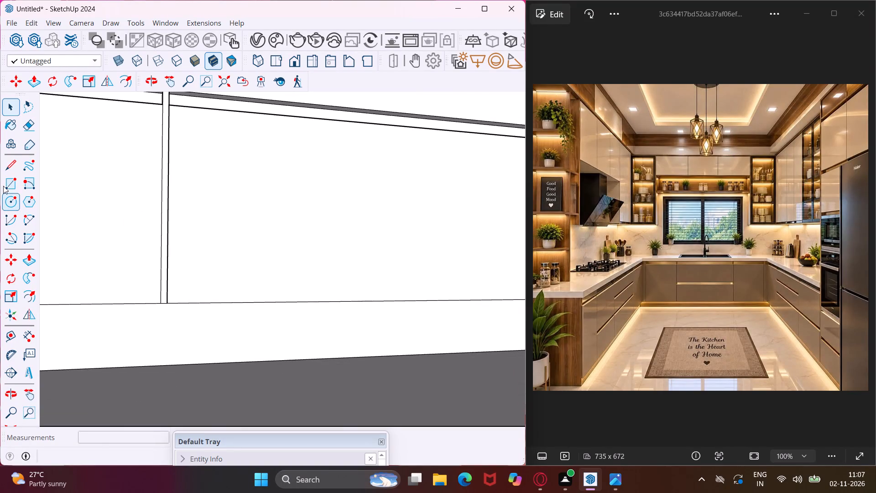
{"action": "left_click", "coordinate": [9, 174]}
{"action": "middle_click_drag", "start_coordinate": [114, 192], "coordinate": [136, 226]}
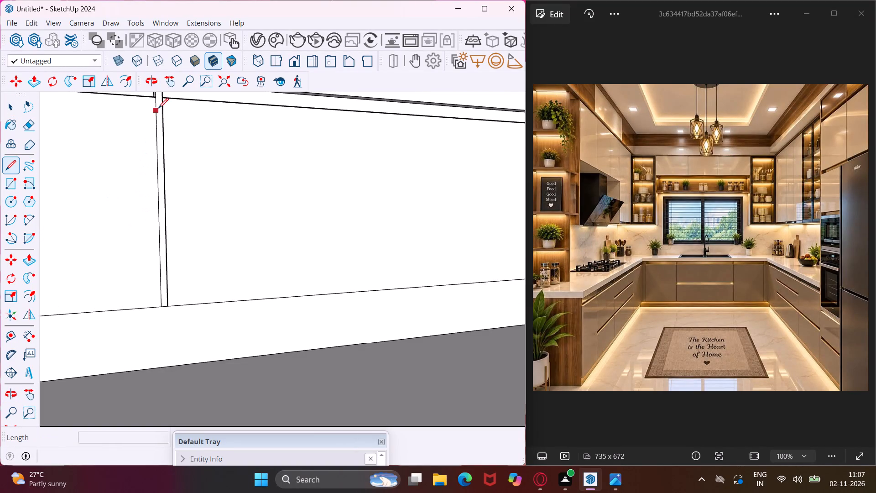
{"action": "left_click", "coordinate": [163, 100]}
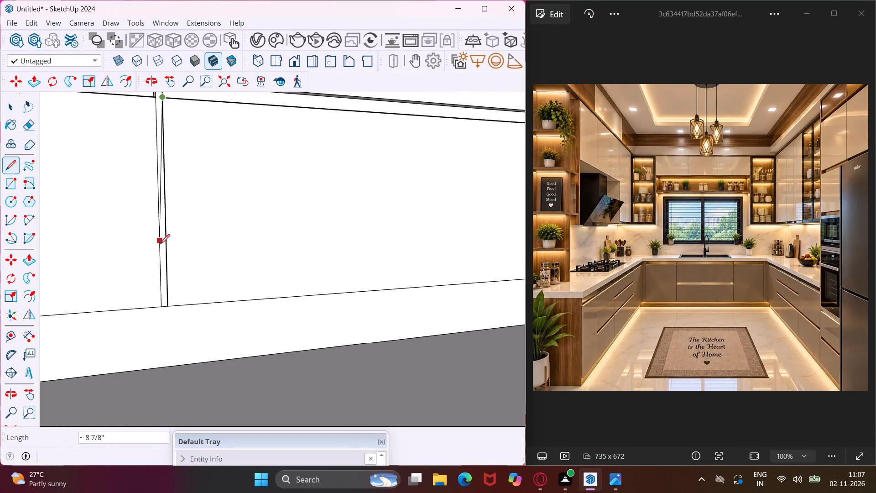
{"action": "left_click", "coordinate": [167, 305]}
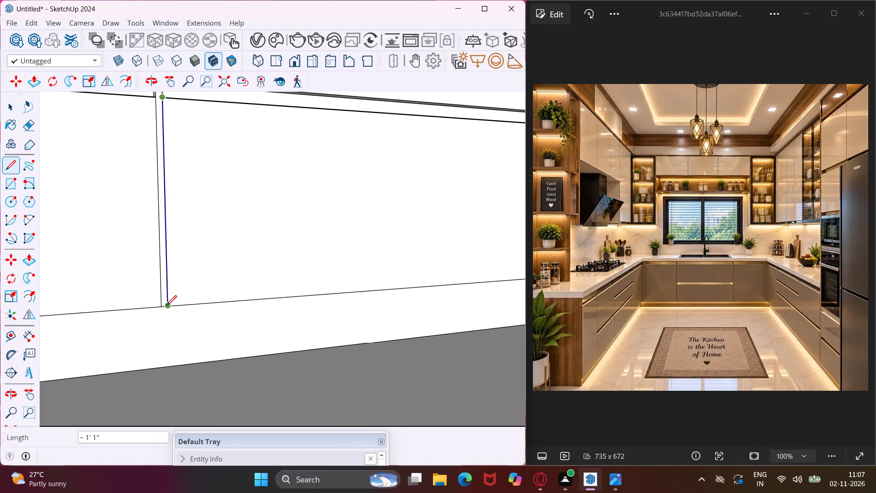
Erase the line just drawn along the vertical gap's edge beside the stack's bottom drawer.
{"action": "key", "text": "Escape"}
{"action": "key", "text": "space"}
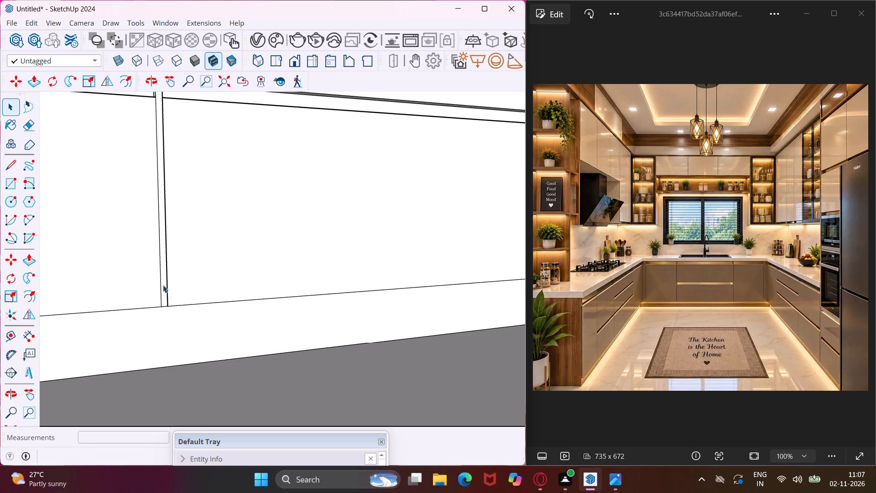
{"action": "left_click", "coordinate": [163, 285]}
{"action": "scroll", "coordinate": [163, 282], "scroll_direction": "down", "scroll_amount": 4}
{"action": "middle_click_drag", "start_coordinate": [163, 282], "coordinate": [175, 289]}
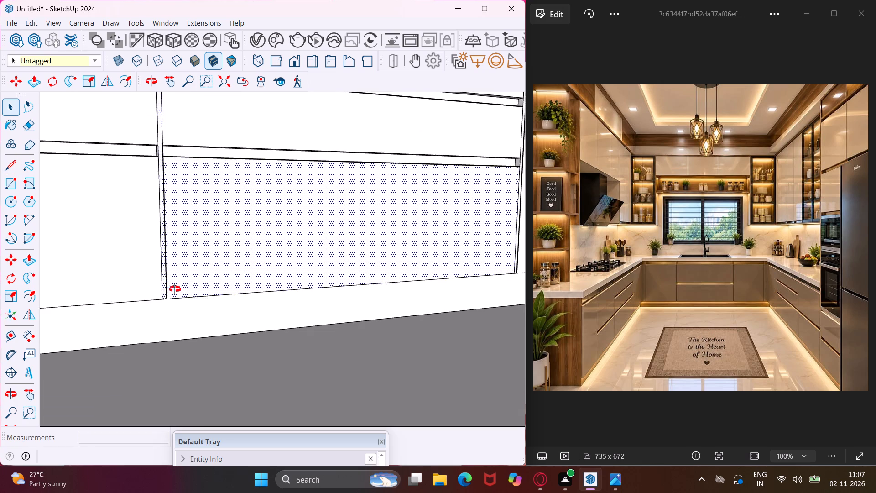
{"action": "middle_click_drag", "start_coordinate": [175, 289], "coordinate": [189, 298]}
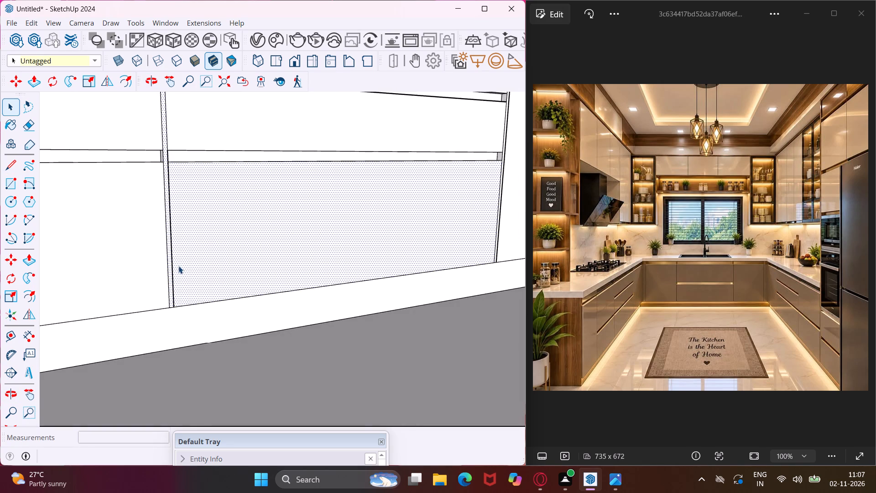
{"action": "key", "text": "e"}
{"action": "scroll", "coordinate": [172, 225], "scroll_direction": "up", "scroll_amount": 4}
{"action": "left_click", "coordinate": [173, 218]}
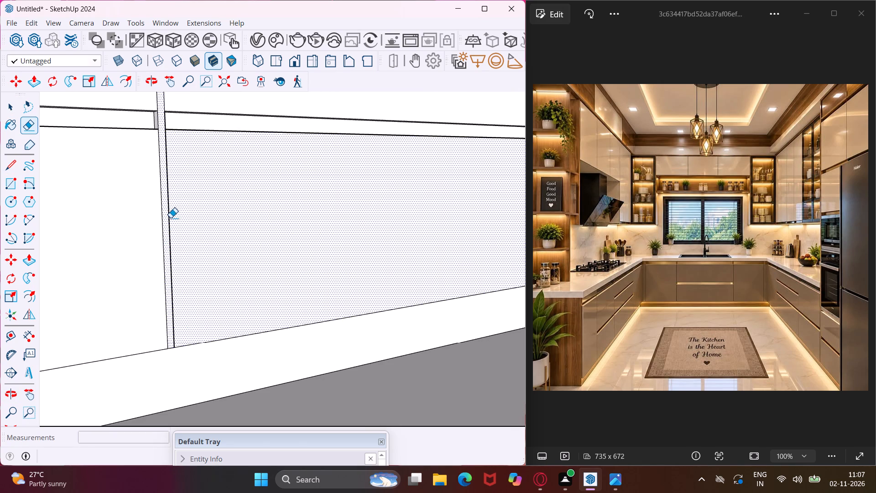
{"action": "left_click", "coordinate": [171, 218]}
{"action": "left_click", "coordinate": [169, 218]}
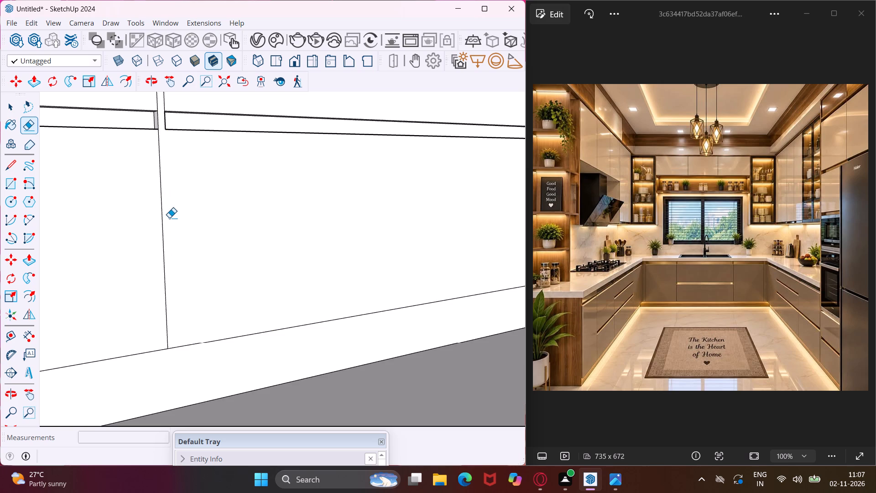
{"action": "key", "text": "Escape"}
{"action": "key", "text": "space"}
Redraw the gap's edge beside the bottom drawer as a line about 1' 1" long, from the lower horizontal gap to the plinth.
{"action": "left_click", "coordinate": [17, 162]}
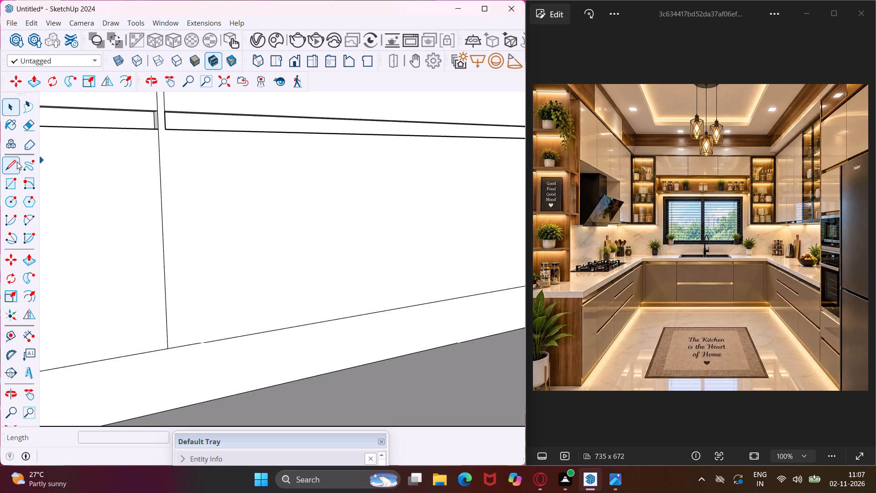
{"action": "left_click", "coordinate": [166, 130]}
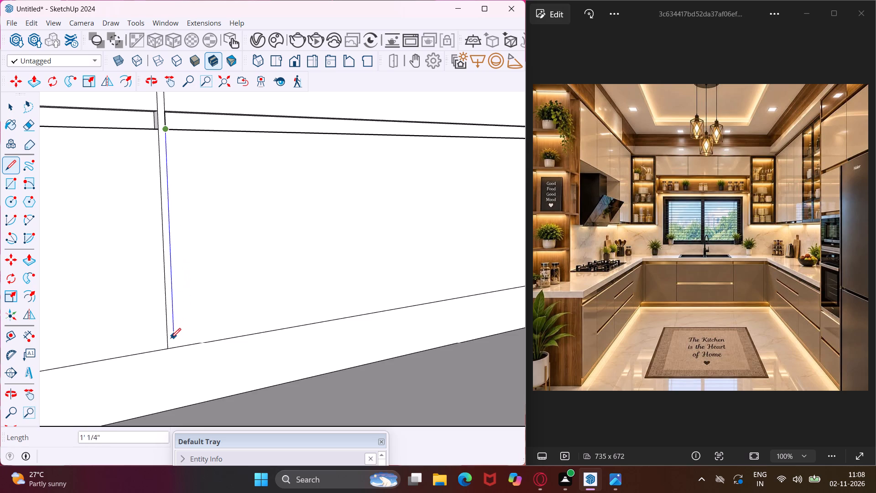
{"action": "left_click", "coordinate": [175, 350]}
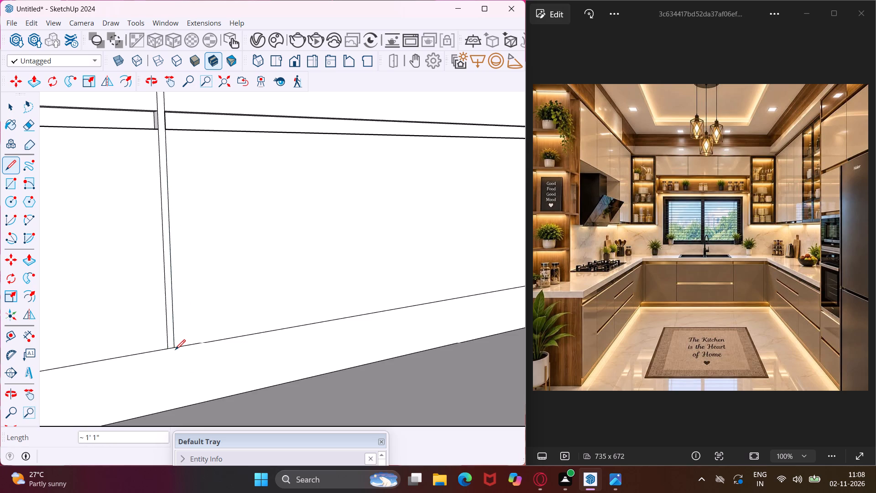
{"action": "key", "text": "Escape"}
Recess the lower section of the vertical gap between the wide base drawers and the three-drawer stack by 0.75".
{"action": "key", "text": "space"}
{"action": "left_click", "coordinate": [172, 331]}
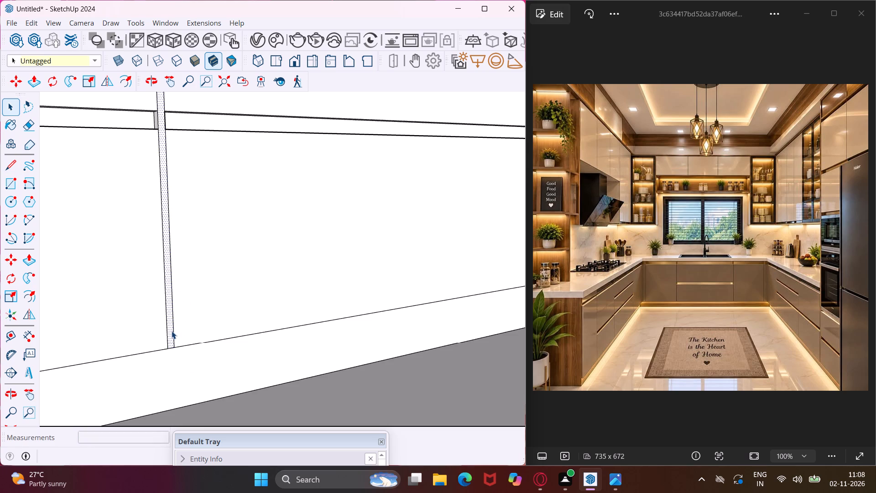
{"action": "key", "text": "p"}
{"action": "left_click", "coordinate": [172, 331]}
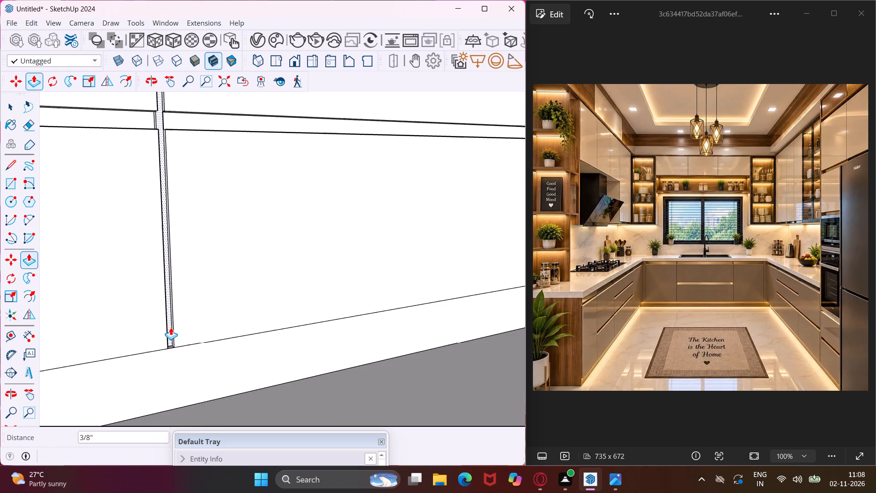
{"action": "key", "text": "period"}
{"action": "type", "text": "75\""}
{"action": "key", "text": "Return"}
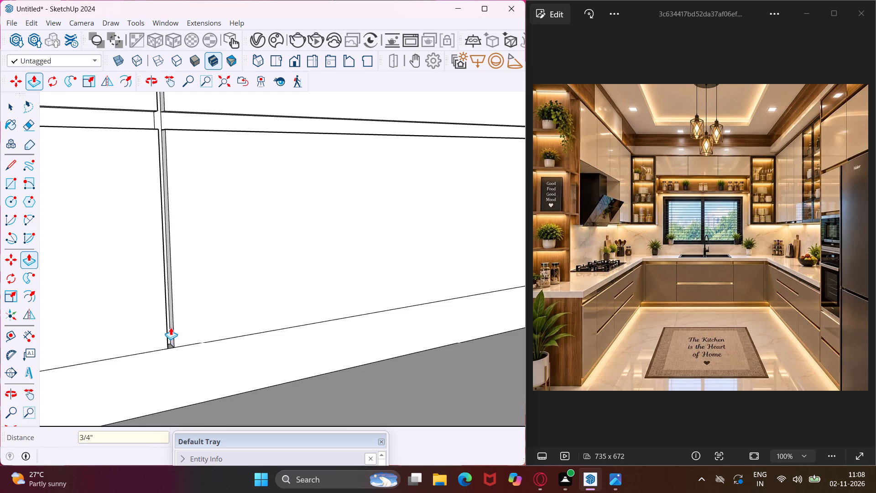
Erase one edge line from each of the two vertical gaps flanking the plain door beyond the three-drawer stack.
{"action": "scroll", "coordinate": [171, 327], "scroll_direction": "down", "scroll_amount": 1}
{"action": "middle_click_drag", "start_coordinate": [171, 327], "coordinate": [262, 370]}
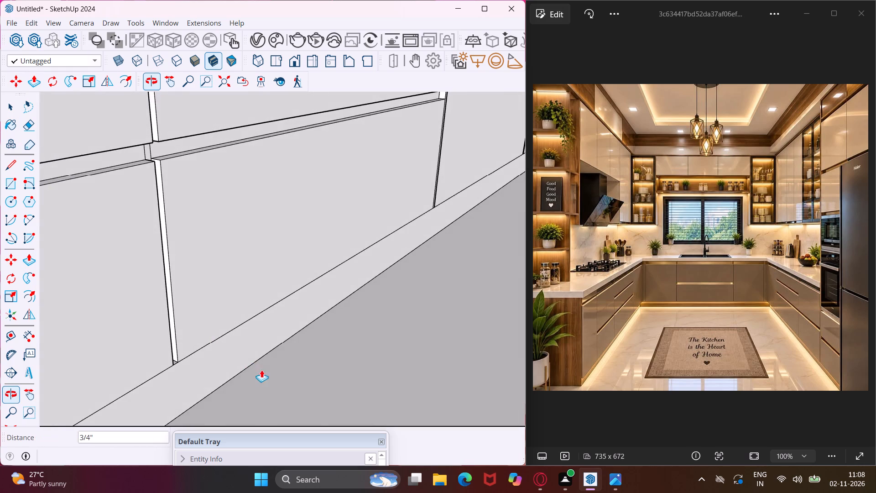
{"action": "scroll", "coordinate": [243, 360], "scroll_direction": "down", "scroll_amount": 8}
{"action": "scroll", "coordinate": [274, 305], "scroll_direction": "down", "scroll_amount": 2}
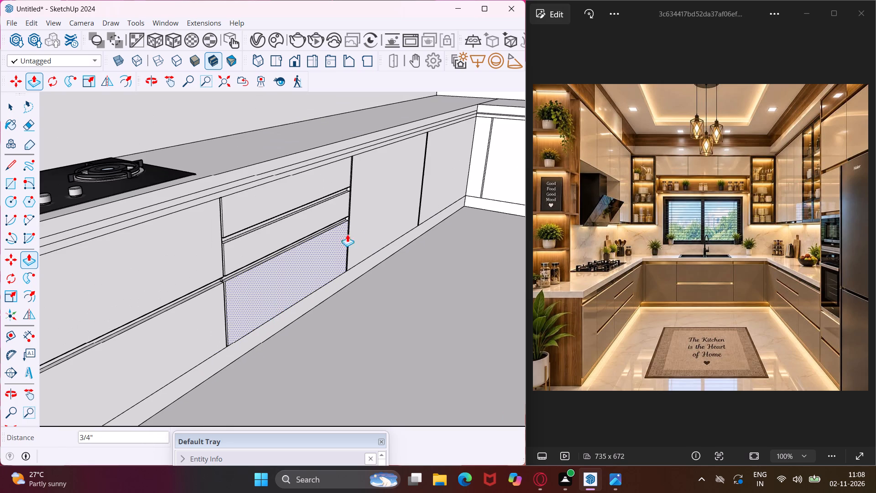
{"action": "scroll", "coordinate": [434, 152], "scroll_direction": "up", "scroll_amount": 9}
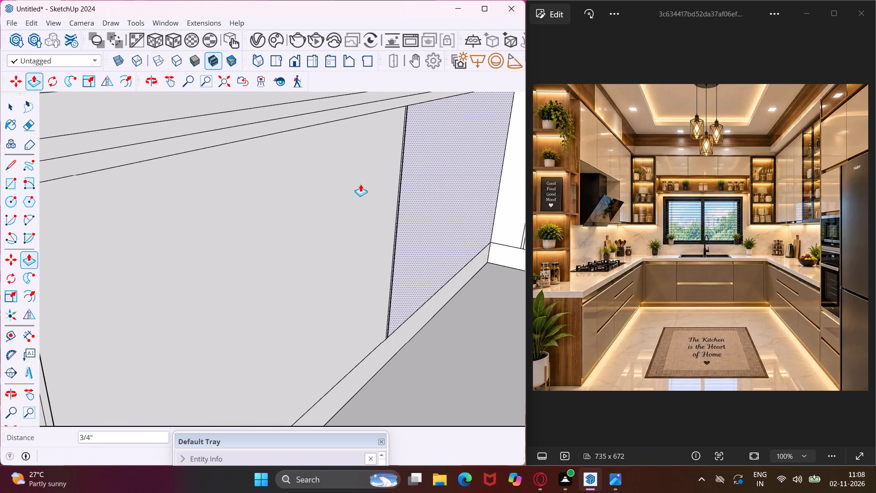
{"action": "scroll", "coordinate": [342, 195], "scroll_direction": "down", "scroll_amount": 3}
{"action": "scroll", "coordinate": [144, 288], "scroll_direction": "up", "scroll_amount": 10}
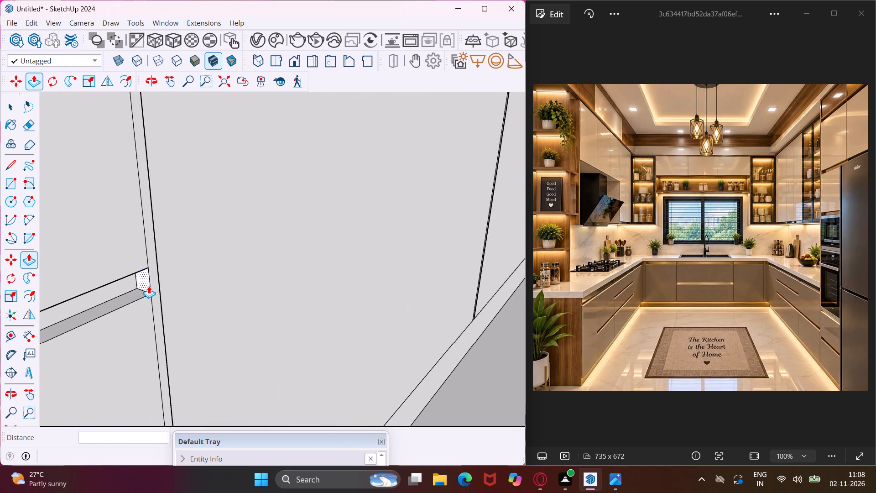
{"action": "scroll", "coordinate": [149, 286], "scroll_direction": "up", "scroll_amount": 2}
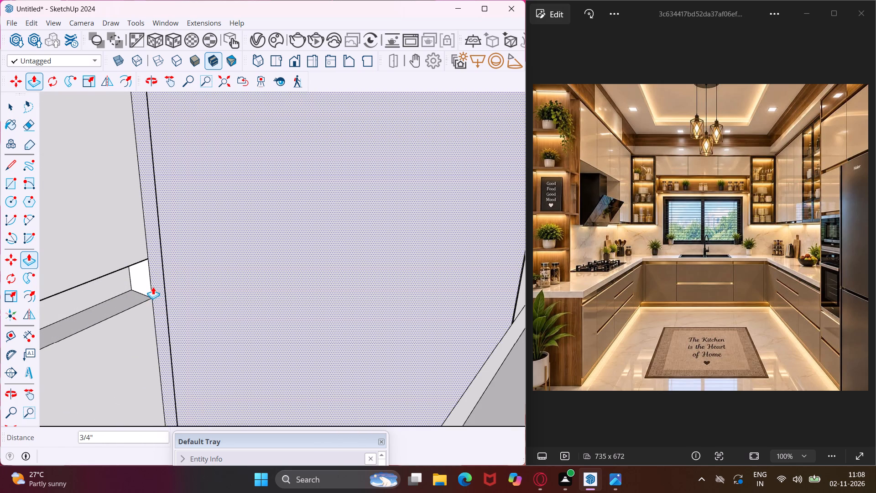
{"action": "scroll", "coordinate": [161, 287], "scroll_direction": "down", "scroll_amount": 13}
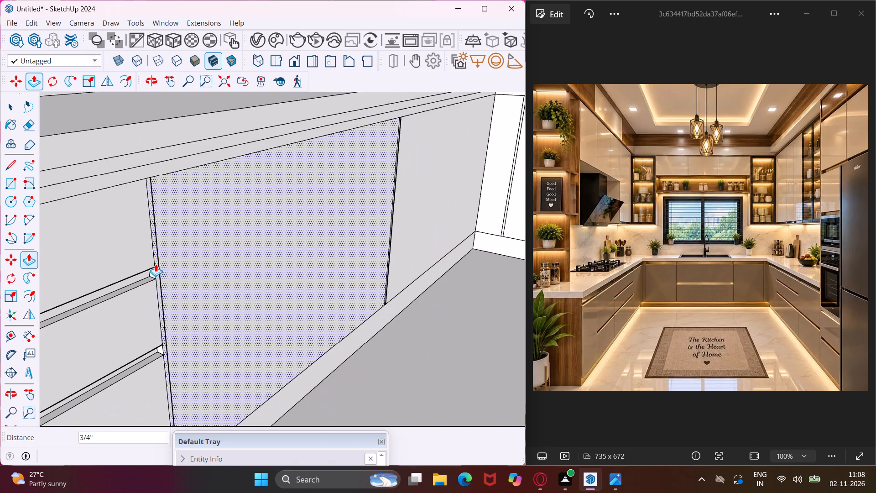
{"action": "scroll", "coordinate": [399, 151], "scroll_direction": "up", "scroll_amount": 8}
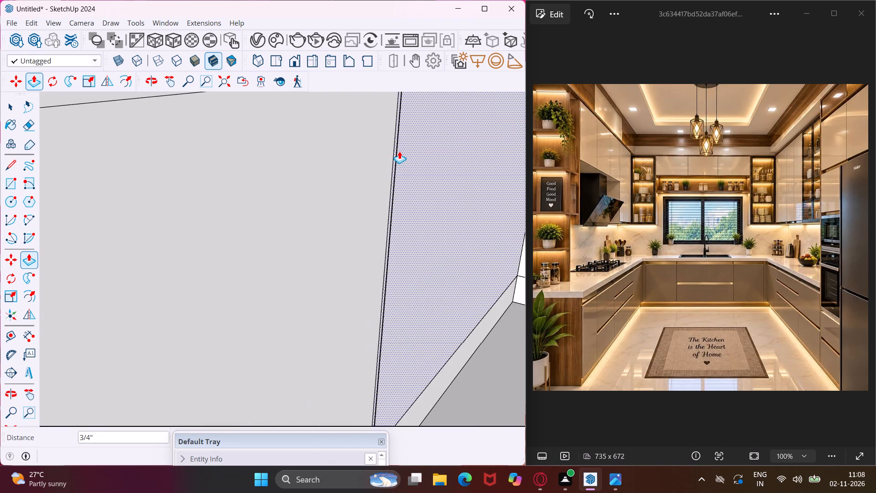
{"action": "middle_click_drag", "start_coordinate": [399, 151], "coordinate": [259, 160]}
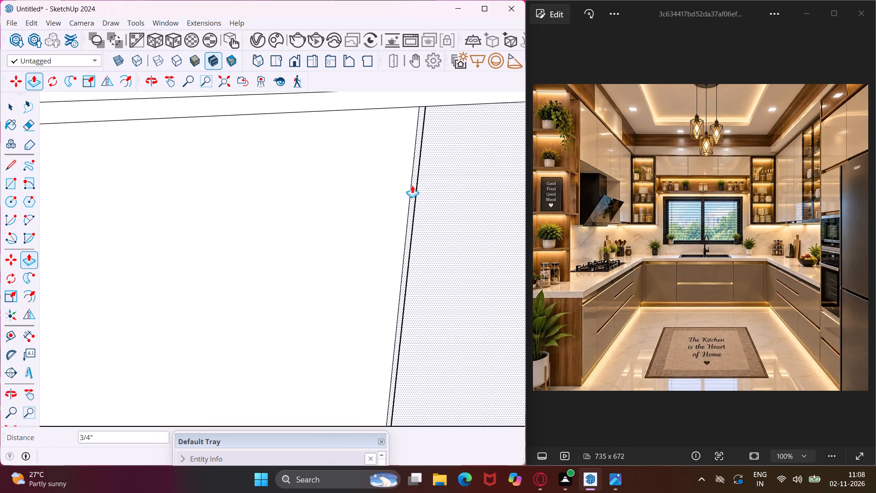
{"action": "scroll", "coordinate": [418, 173], "scroll_direction": "down", "scroll_amount": 10}
{"action": "key", "text": "Escape"}
{"action": "key", "text": "space"}
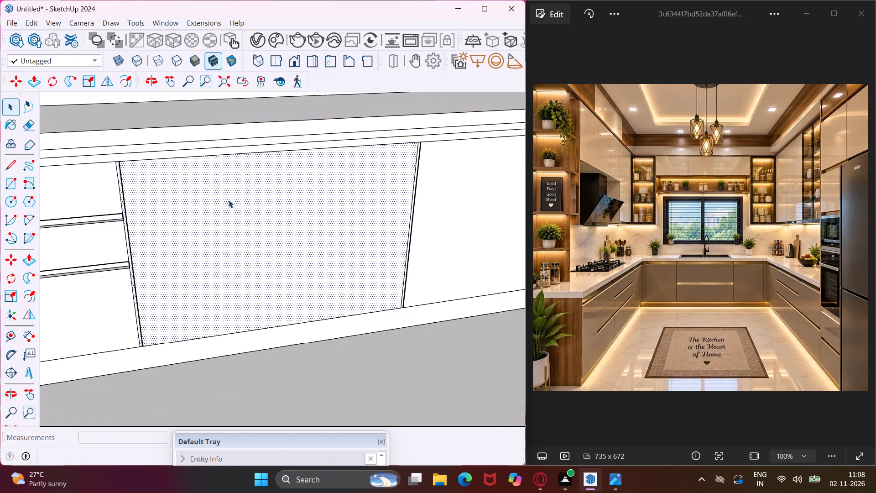
{"action": "scroll", "coordinate": [118, 173], "scroll_direction": "up", "scroll_amount": 8}
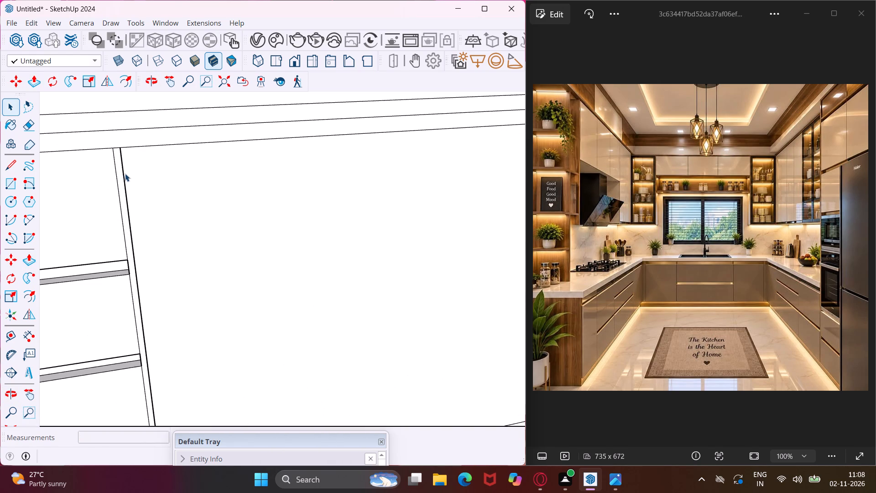
{"action": "key", "text": "e"}
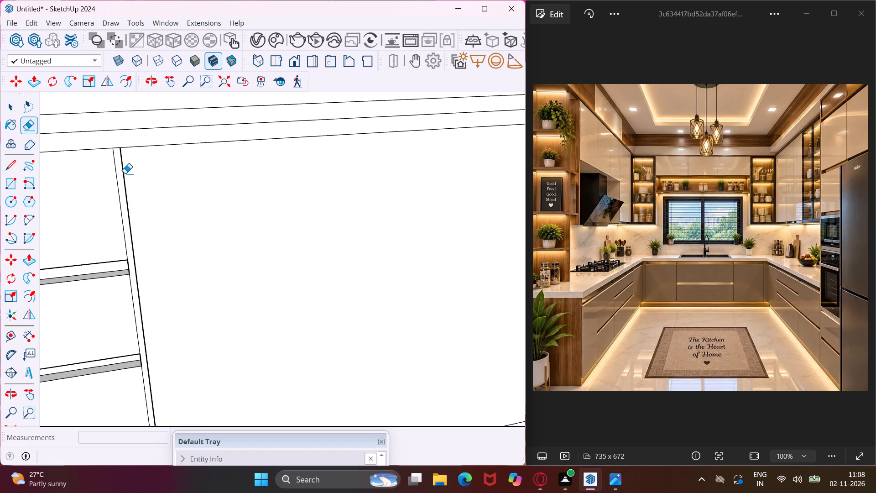
{"action": "left_click", "coordinate": [123, 173]}
{"action": "scroll", "coordinate": [122, 173], "scroll_direction": "down", "scroll_amount": 8}
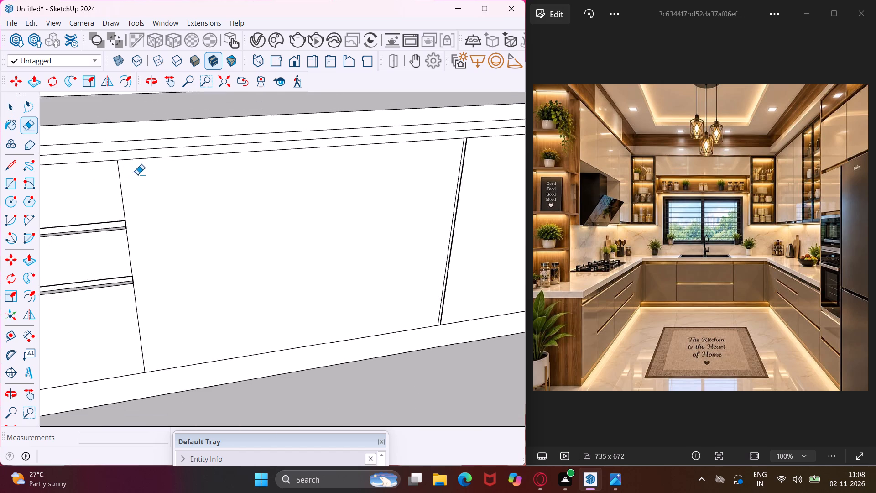
{"action": "scroll", "coordinate": [457, 148], "scroll_direction": "up", "scroll_amount": 11}
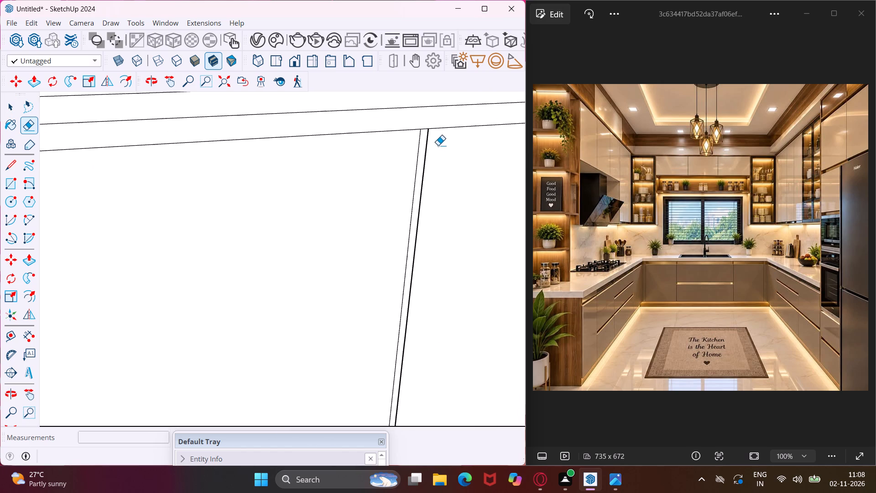
{"action": "left_click", "coordinate": [426, 140]}
{"action": "key", "text": "Escape"}
Copy the remaining edge between the two plain base doors 0.4" towards the corner door to form a narrow gap.
{"action": "key", "text": "space"}
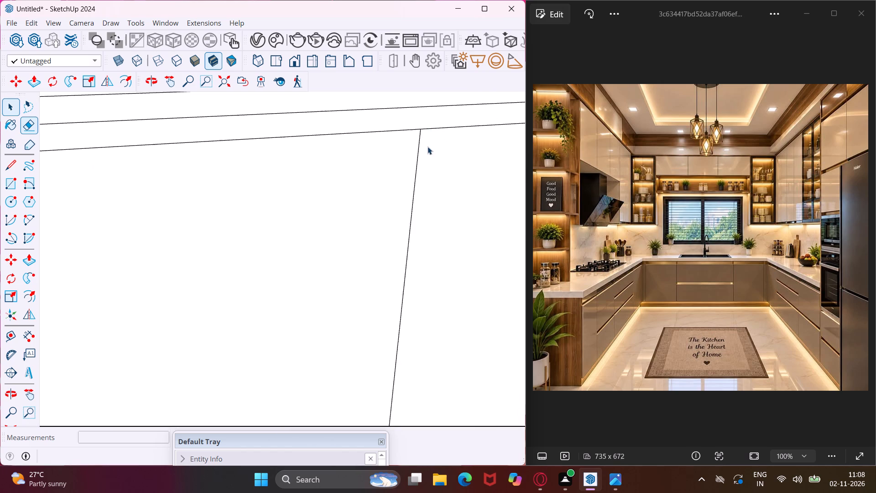
{"action": "left_click", "coordinate": [417, 146]}
{"action": "left_click", "coordinate": [417, 151]}
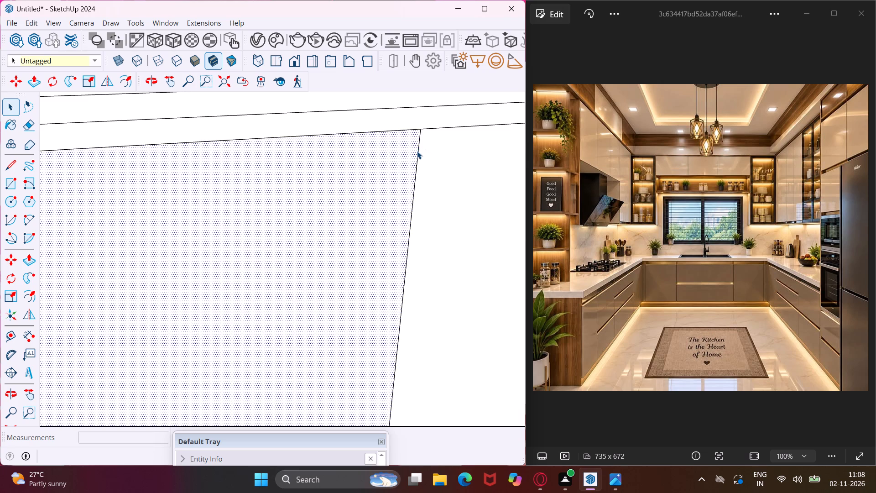
{"action": "key", "text": "m"}
{"action": "scroll", "coordinate": [423, 138], "scroll_direction": "up", "scroll_amount": 3}
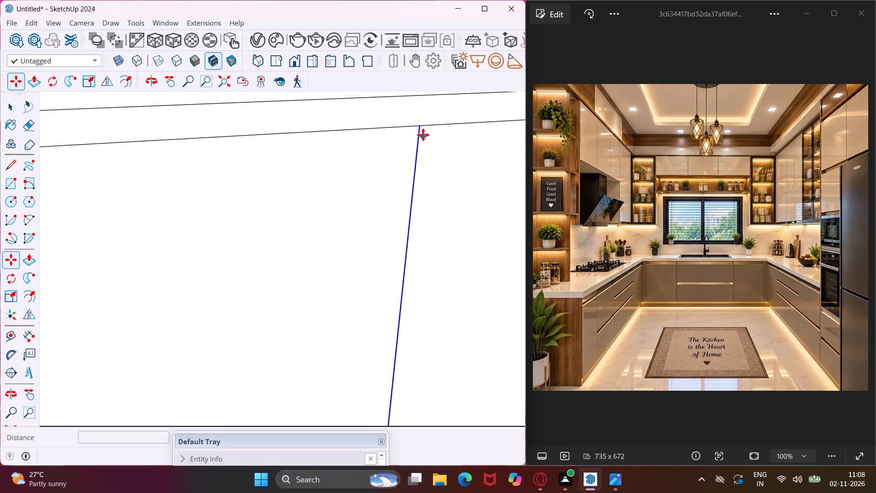
{"action": "scroll", "coordinate": [420, 128], "scroll_direction": "up", "scroll_amount": 2}
{"action": "left_click", "coordinate": [420, 123]}
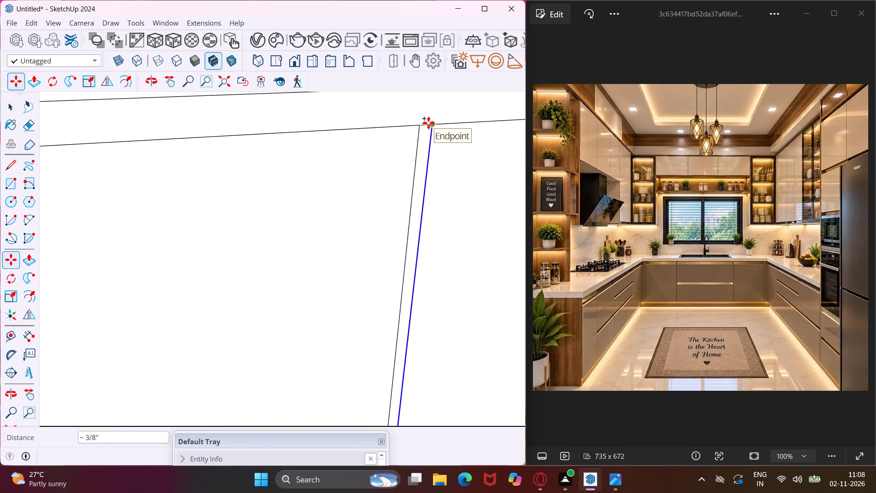
{"action": "key", "text": "period"}
{"action": "type", "text": "4\""}
{"action": "key", "text": "Return"}
{"action": "scroll", "coordinate": [428, 123], "scroll_direction": "down", "scroll_amount": 4}
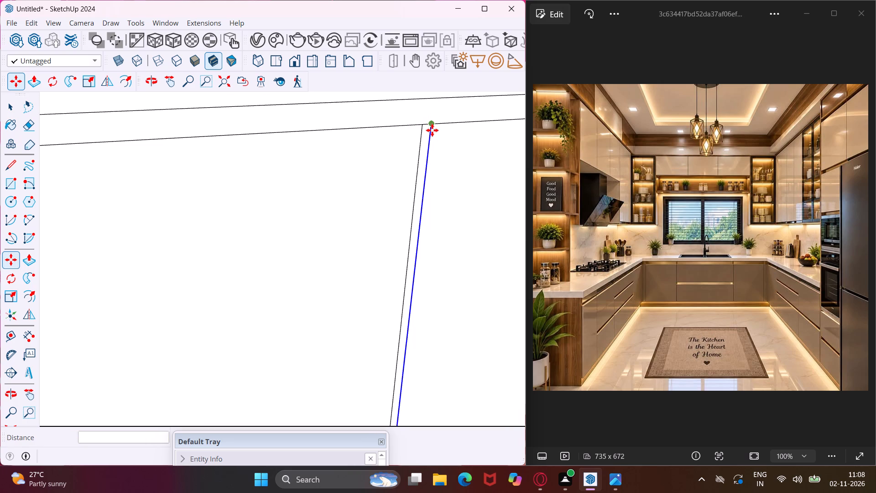
{"action": "key", "text": "Escape"}
{"action": "key", "text": "space"}
{"action": "left_click", "coordinate": [425, 131]}
Draw the second edge of the gap between the drawer stack and the plain door, 0.4" over and about 2' 4" down to the plinth.
{"action": "scroll", "coordinate": [425, 131], "scroll_direction": "down", "scroll_amount": 4}
{"action": "middle_click_drag", "start_coordinate": [425, 131], "coordinate": [477, 144]}
{"action": "scroll", "coordinate": [477, 144], "scroll_direction": "down", "scroll_amount": 7}
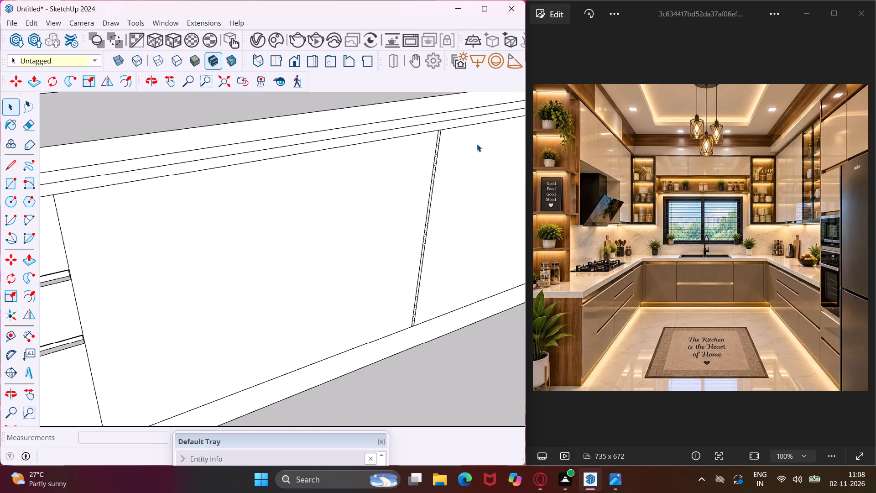
{"action": "scroll", "coordinate": [477, 144], "scroll_direction": "down", "scroll_amount": 2}
{"action": "scroll", "coordinate": [162, 222], "scroll_direction": "up", "scroll_amount": 4}
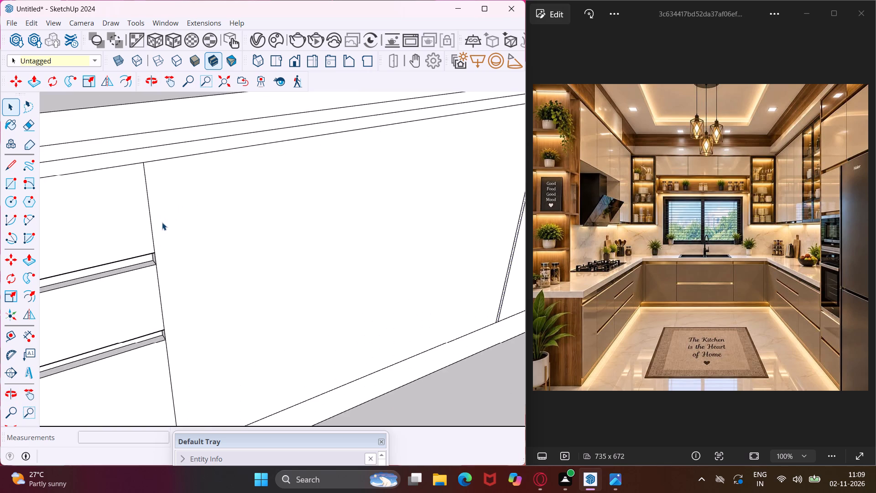
{"action": "scroll", "coordinate": [204, 166], "scroll_direction": "down", "scroll_amount": 1}
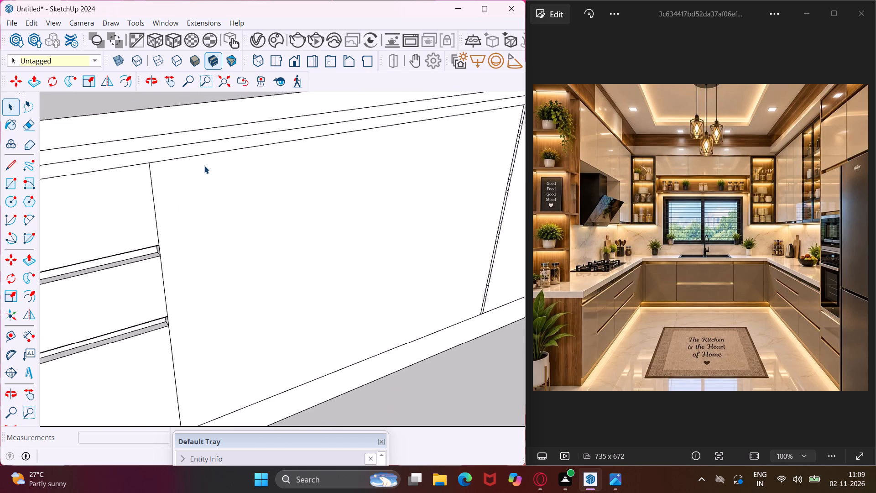
{"action": "scroll", "coordinate": [204, 166], "scroll_direction": "down", "scroll_amount": 3}
{"action": "left_click", "coordinate": [9, 169]}
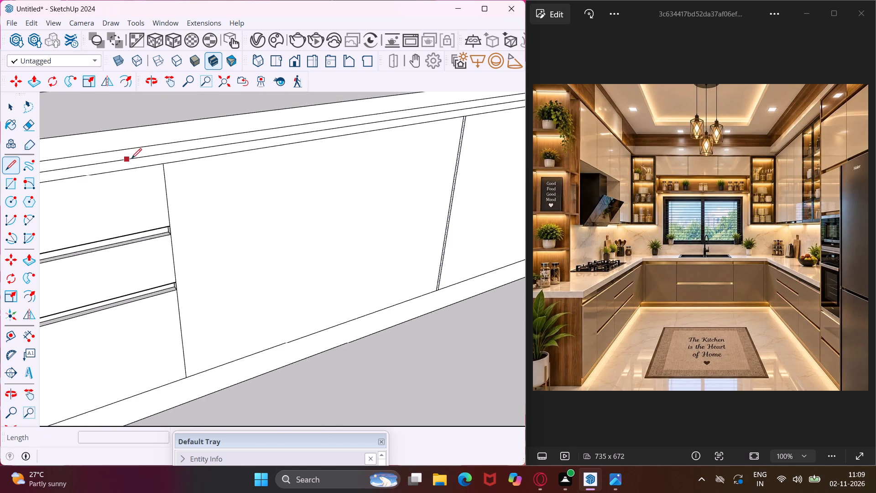
{"action": "scroll", "coordinate": [155, 166], "scroll_direction": "up", "scroll_amount": 5}
{"action": "left_click", "coordinate": [166, 163]}
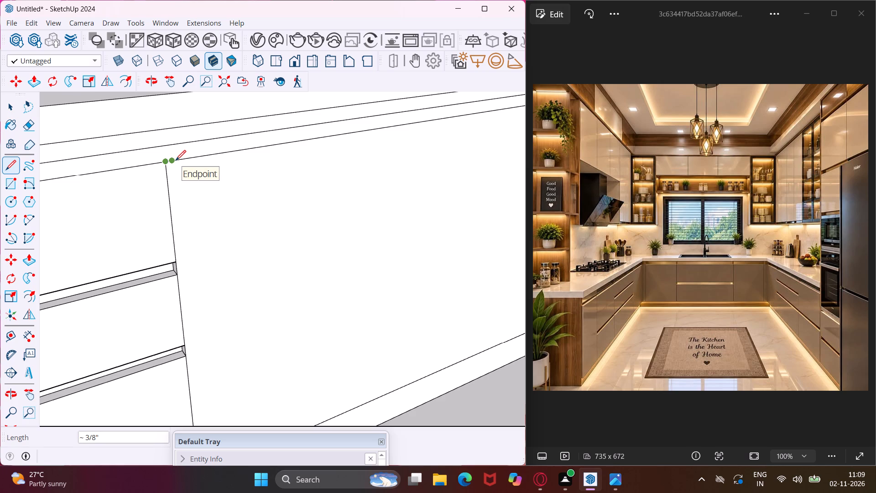
{"action": "type", "text": ".4\""}
{"action": "key", "text": "Return"}
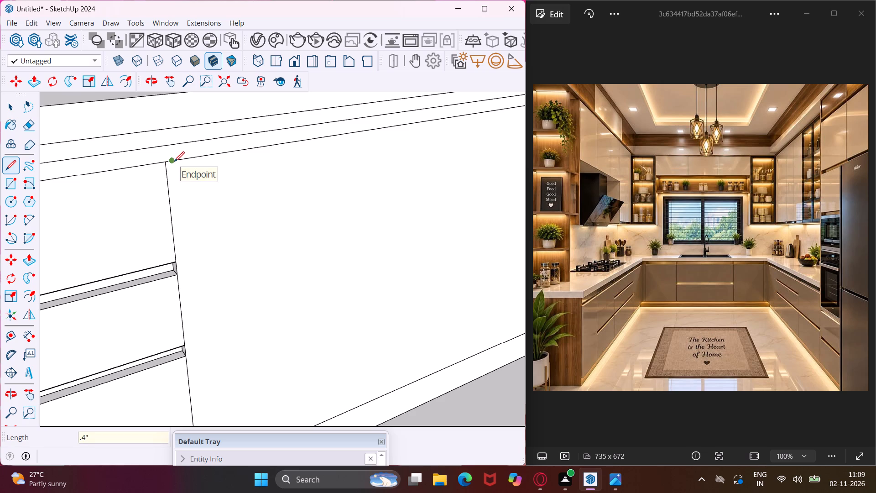
{"action": "left_click", "coordinate": [172, 161]}
{"action": "scroll", "coordinate": [177, 180], "scroll_direction": "down", "scroll_amount": 5}
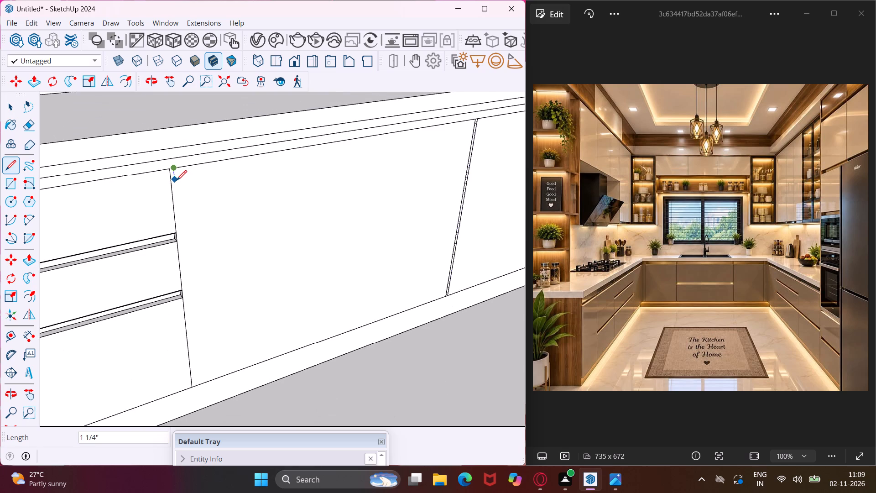
{"action": "scroll", "coordinate": [177, 180], "scroll_direction": "down", "scroll_amount": 2}
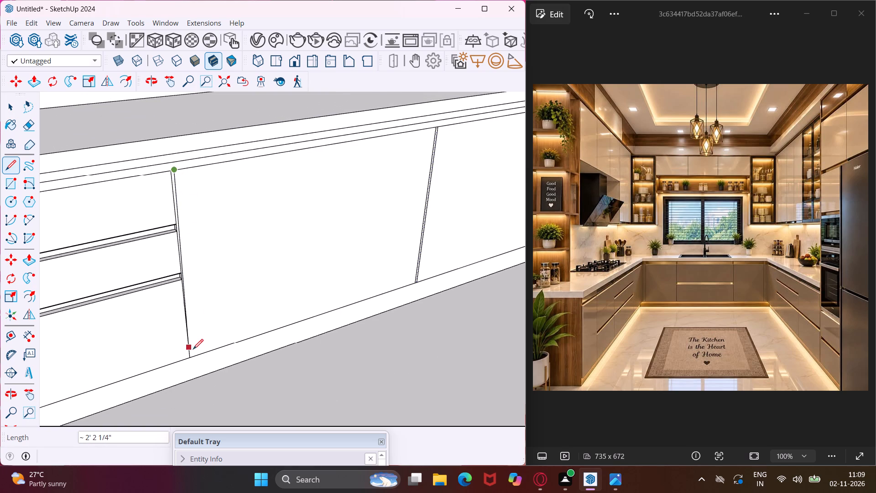
{"action": "scroll", "coordinate": [195, 353], "scroll_direction": "up", "scroll_amount": 10}
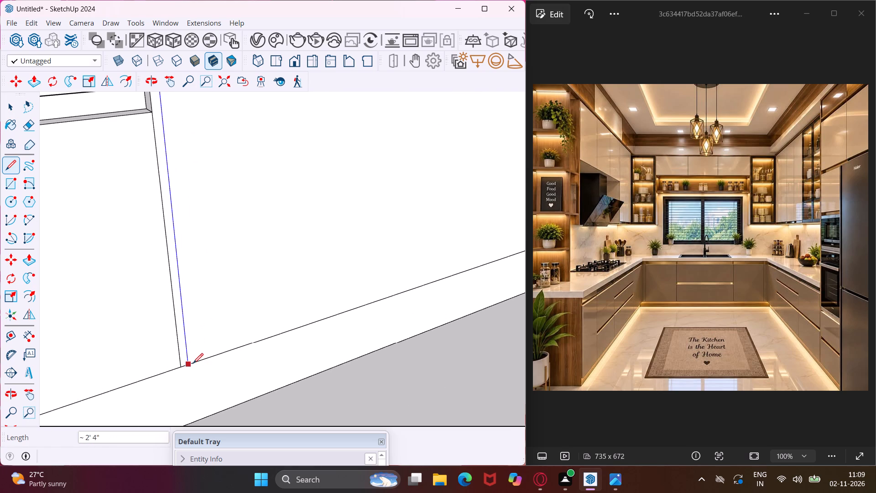
{"action": "left_click", "coordinate": [189, 367]}
{"action": "key", "text": "Escape"}
{"action": "key", "text": "space"}
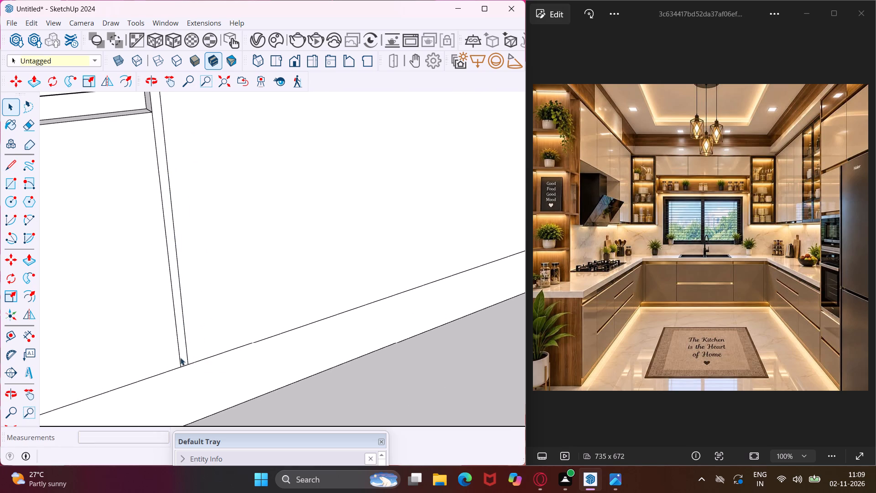
Recess both vertical gaps flanking the plain door beside the drawer stack by 0.75".
{"action": "left_click", "coordinate": [184, 352]}
{"action": "scroll", "coordinate": [183, 350], "scroll_direction": "up", "scroll_amount": 3}
{"action": "key", "text": "p"}
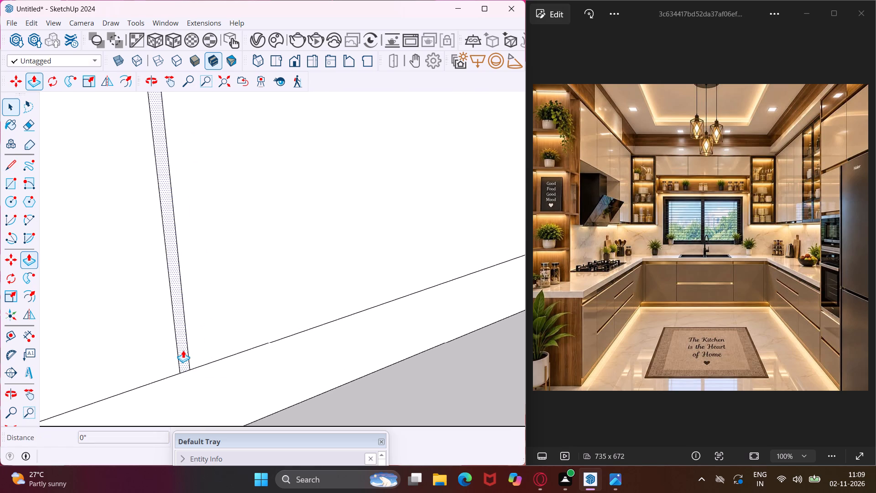
{"action": "left_click", "coordinate": [183, 350]}
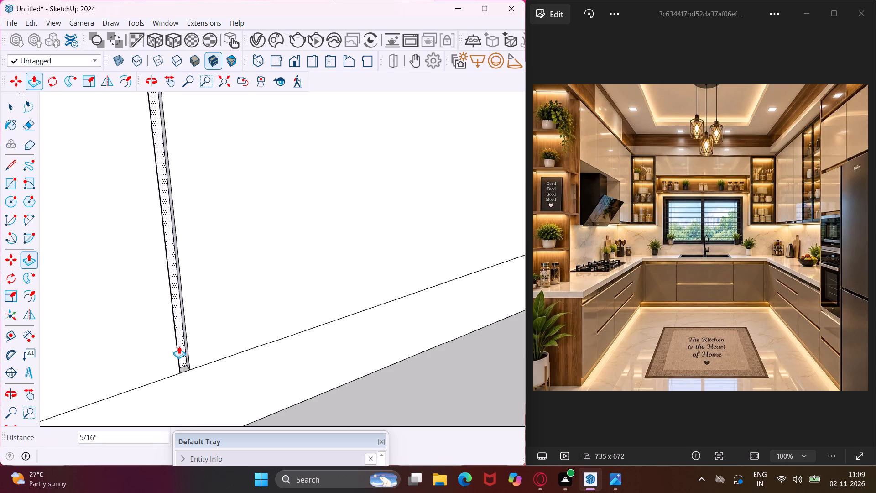
{"action": "type", "text": ".75\""}
{"action": "key", "text": "Return"}
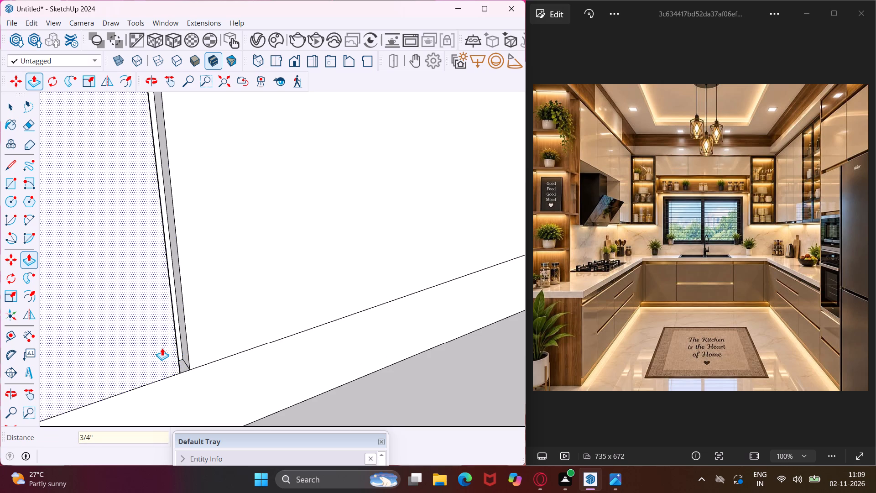
{"action": "scroll", "coordinate": [162, 348], "scroll_direction": "down", "scroll_amount": 12}
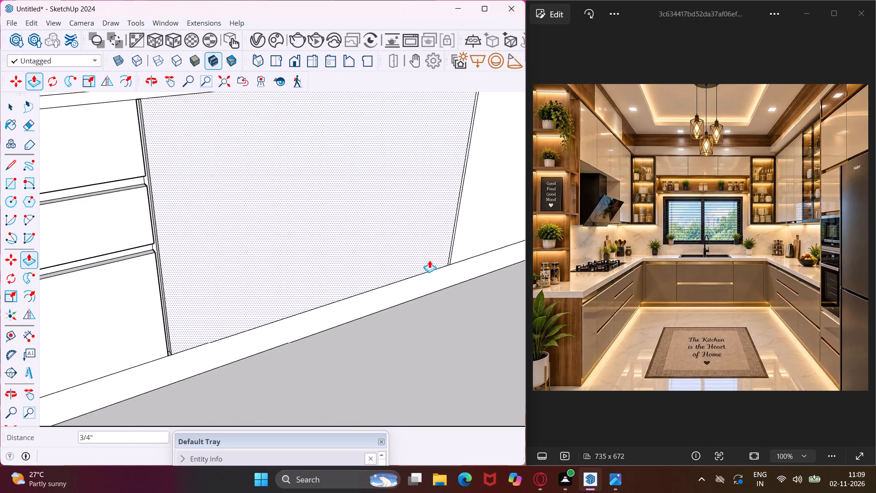
{"action": "scroll", "coordinate": [449, 247], "scroll_direction": "up", "scroll_amount": 10}
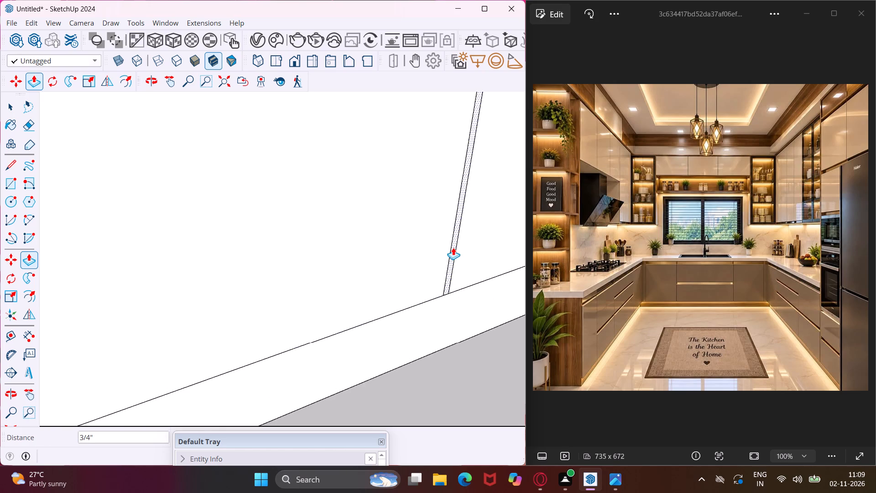
{"action": "double_click", "coordinate": [453, 247]}
Recess both vertical gaps flanking the first plain door of the sink run by the same 0.75".
{"action": "scroll", "coordinate": [310, 248], "scroll_direction": "down", "scroll_amount": 15}
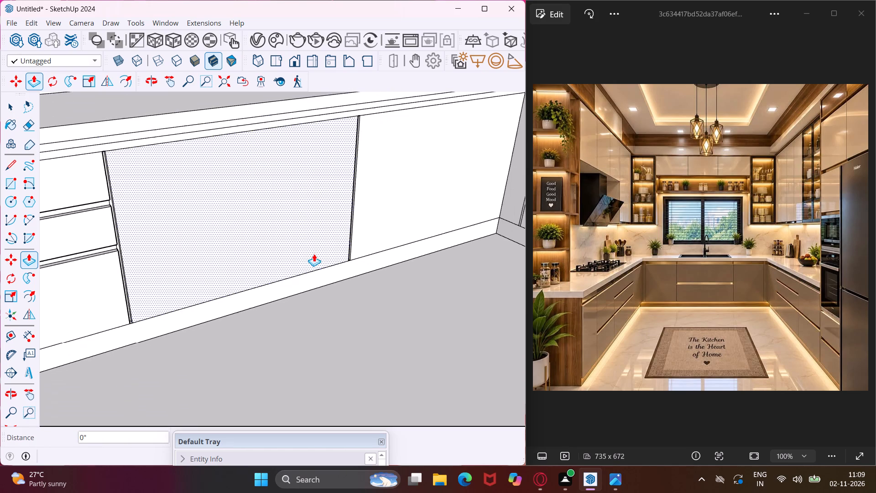
{"action": "middle_click_drag", "start_coordinate": [318, 257], "coordinate": [421, 252]}
{"action": "scroll", "coordinate": [435, 149], "scroll_direction": "up", "scroll_amount": 16}
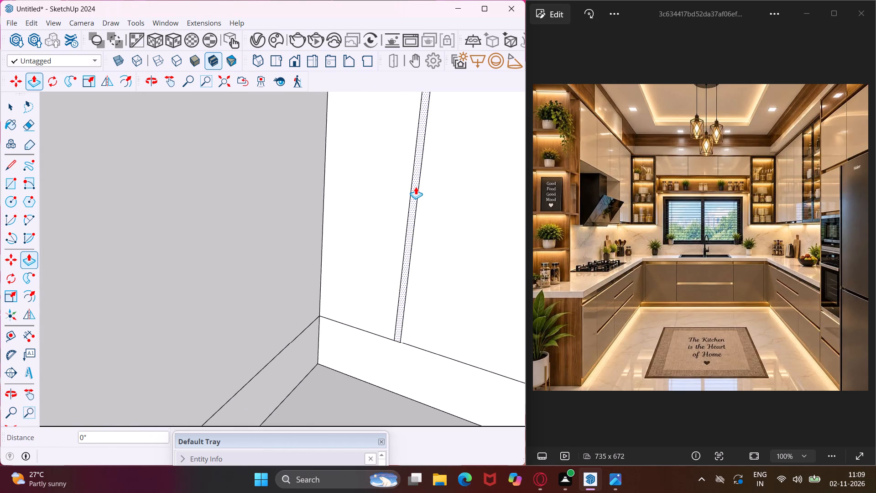
{"action": "double_click", "coordinate": [416, 187]}
{"action": "scroll", "coordinate": [218, 205], "scroll_direction": "down", "scroll_amount": 18}
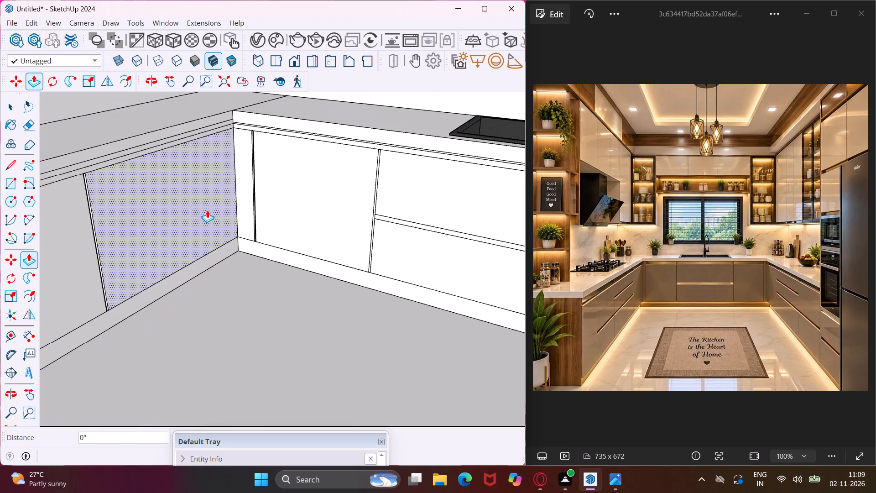
{"action": "scroll", "coordinate": [208, 210], "scroll_direction": "down", "scroll_amount": 3}
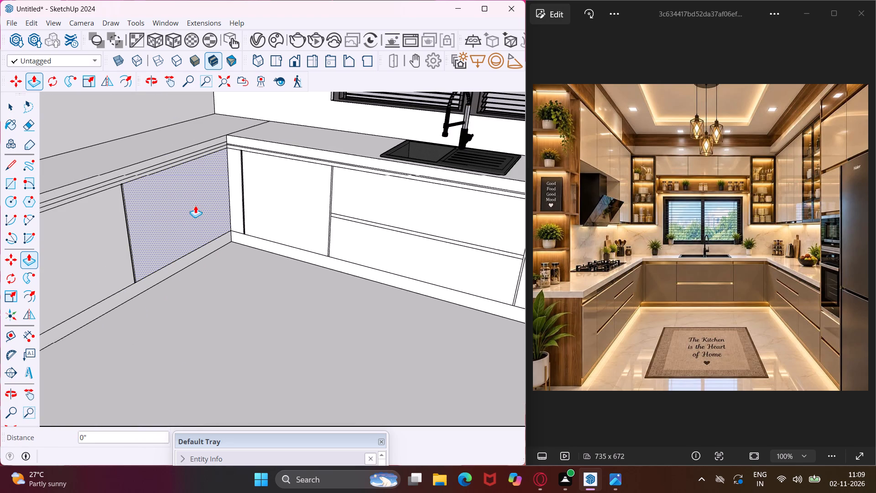
{"action": "middle_click_drag", "start_coordinate": [195, 205], "coordinate": [302, 192]}
{"action": "scroll", "coordinate": [344, 166], "scroll_direction": "up", "scroll_amount": 2}
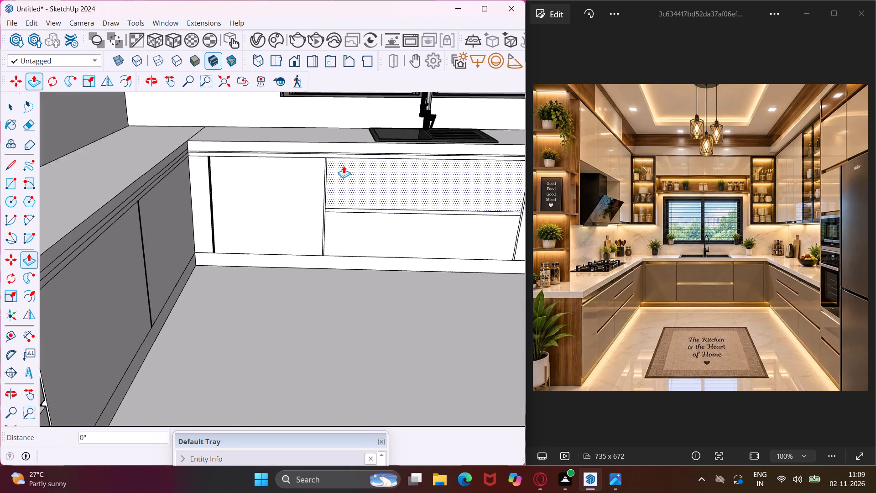
{"action": "scroll", "coordinate": [344, 166], "scroll_direction": "up", "scroll_amount": 1}
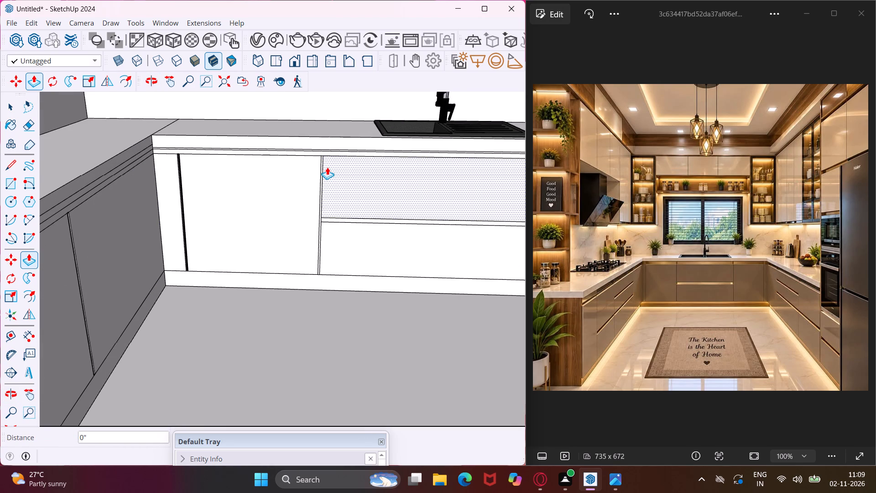
{"action": "scroll", "coordinate": [325, 168], "scroll_direction": "up", "scroll_amount": 3}
{"action": "middle_click_drag", "start_coordinate": [325, 168], "coordinate": [339, 110]}
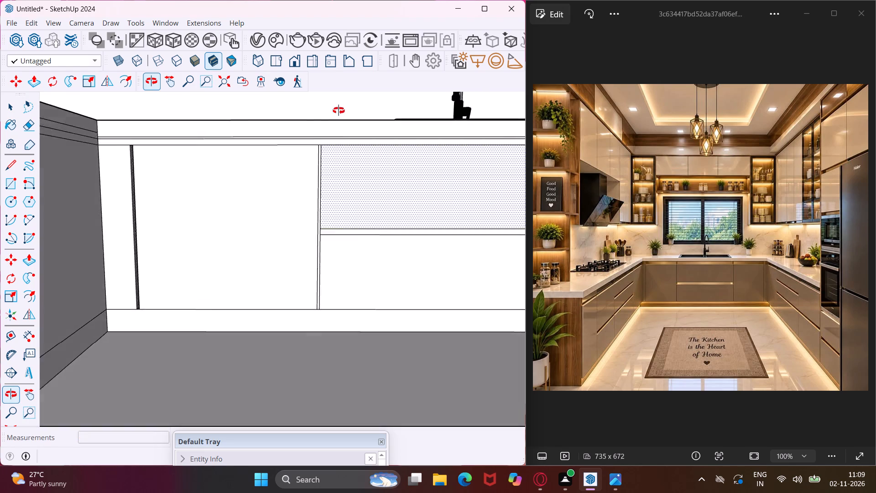
{"action": "middle_click_drag", "start_coordinate": [339, 110], "coordinate": [338, 119]}
{"action": "scroll", "coordinate": [339, 110], "scroll_direction": "up", "scroll_amount": 1}
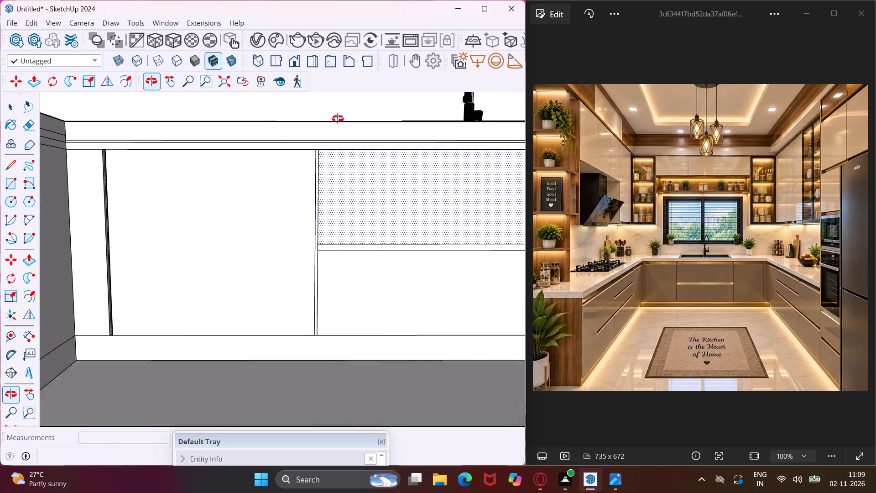
{"action": "middle_click_drag", "start_coordinate": [338, 119], "coordinate": [323, 180]}
{"action": "scroll", "coordinate": [321, 184], "scroll_direction": "up", "scroll_amount": 6}
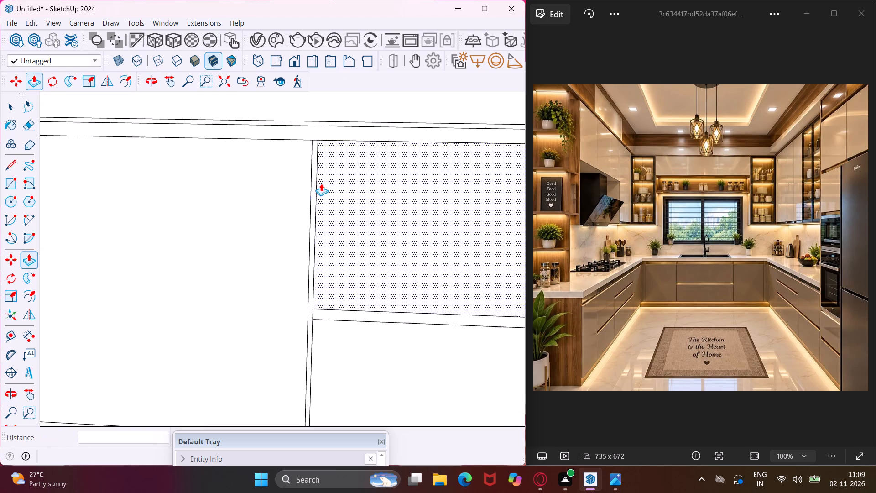
{"action": "scroll", "coordinate": [321, 184], "scroll_direction": "up", "scroll_amount": 1}
{"action": "double_click", "coordinate": [315, 183]}
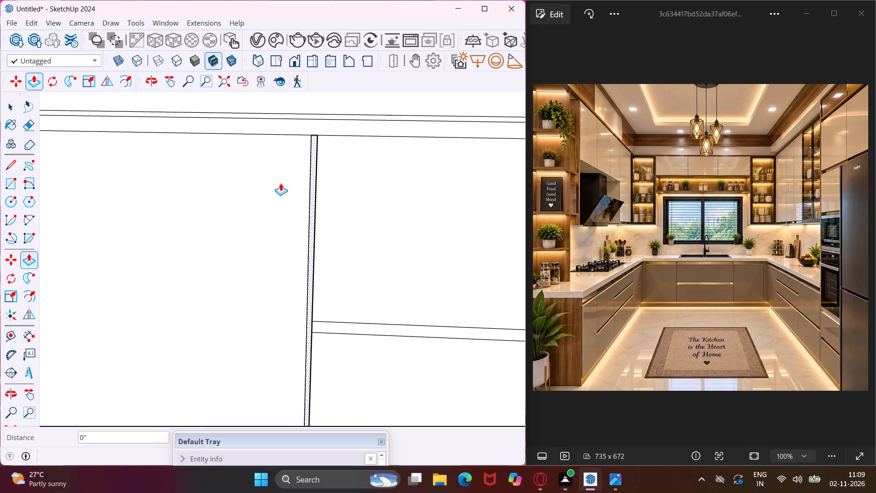
Recess the vertical gap at the far end of the under-sink drawers and the horizontal gap between those drawers by 0.75".
{"action": "scroll", "coordinate": [206, 184], "scroll_direction": "down", "scroll_amount": 13}
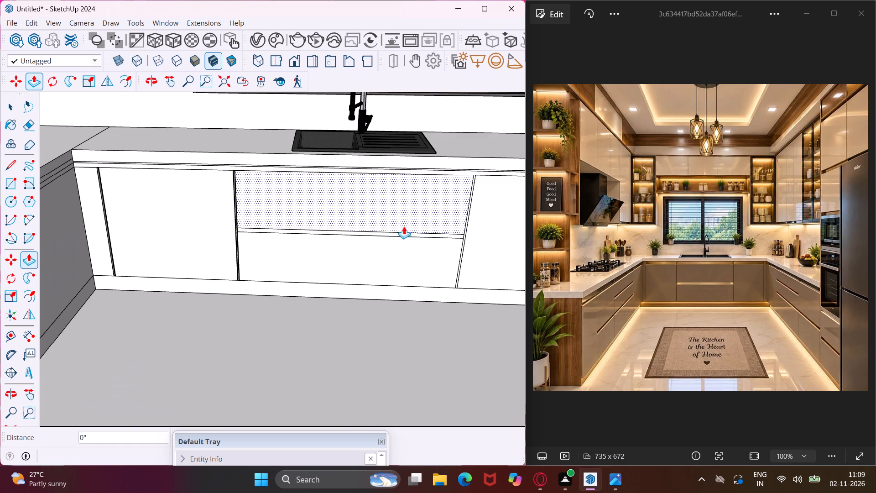
{"action": "scroll", "coordinate": [454, 234], "scroll_direction": "up", "scroll_amount": 16}
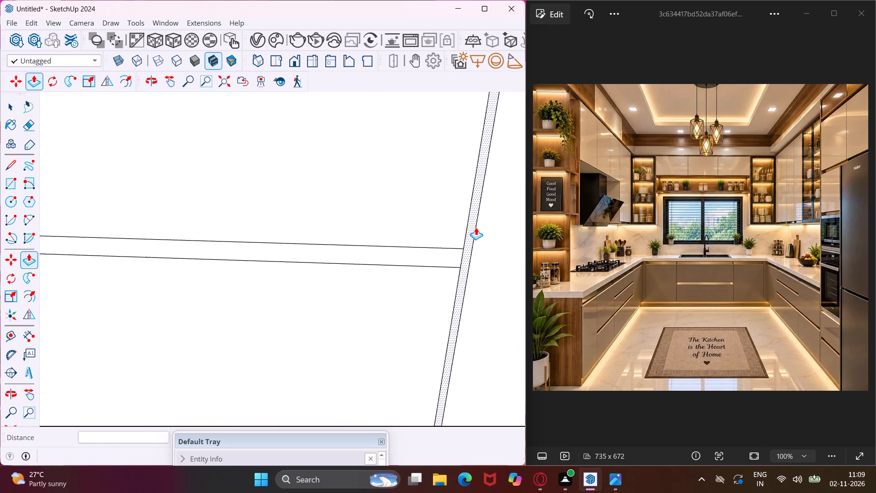
{"action": "double_click", "coordinate": [472, 225]}
{"action": "double_click", "coordinate": [448, 251]}
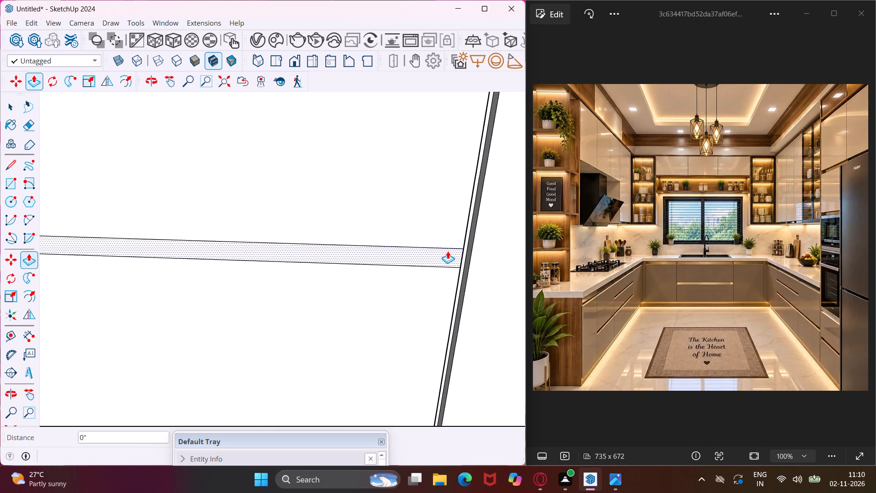
Recess the vertical gap near the far corner of the sink run, beyond the second plain door, by 0.75".
{"action": "scroll", "coordinate": [237, 202], "scroll_direction": "down", "scroll_amount": 6}
{"action": "scroll", "coordinate": [161, 212], "scroll_direction": "down", "scroll_amount": 10}
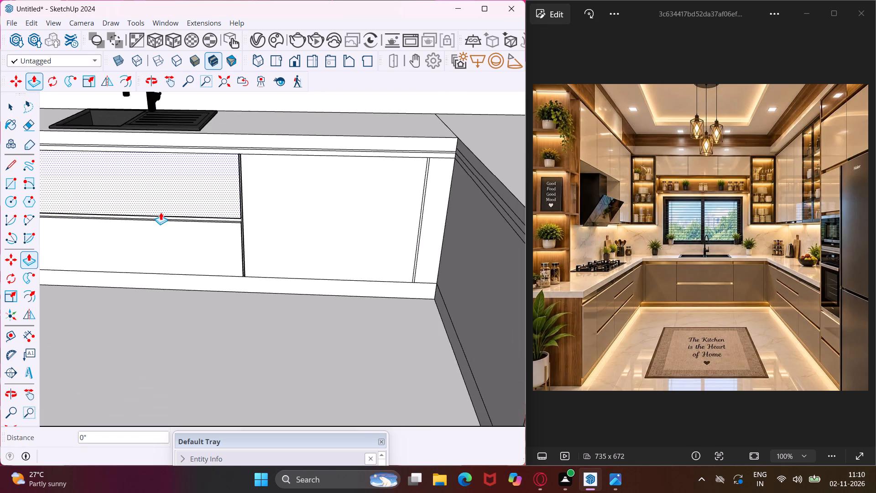
{"action": "scroll", "coordinate": [161, 212], "scroll_direction": "down", "scroll_amount": 3}
{"action": "scroll", "coordinate": [360, 192], "scroll_direction": "up", "scroll_amount": 7}
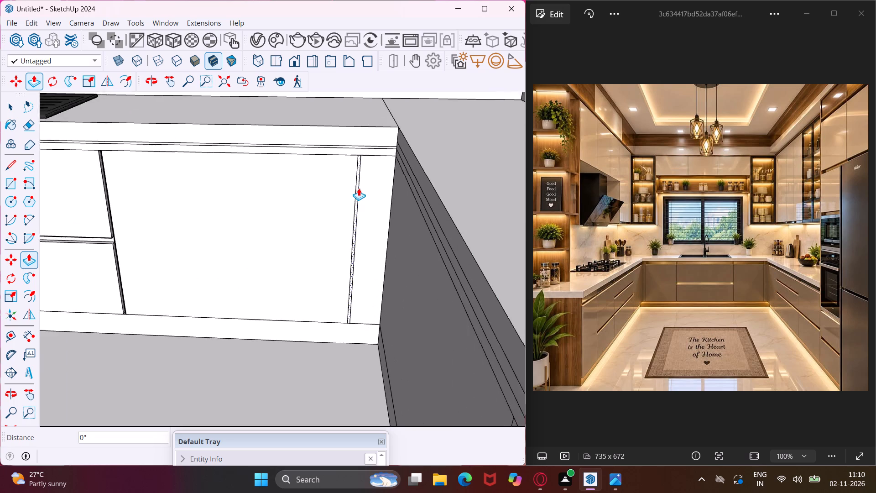
{"action": "scroll", "coordinate": [359, 188], "scroll_direction": "up", "scroll_amount": 3}
{"action": "double_click", "coordinate": [359, 184]}
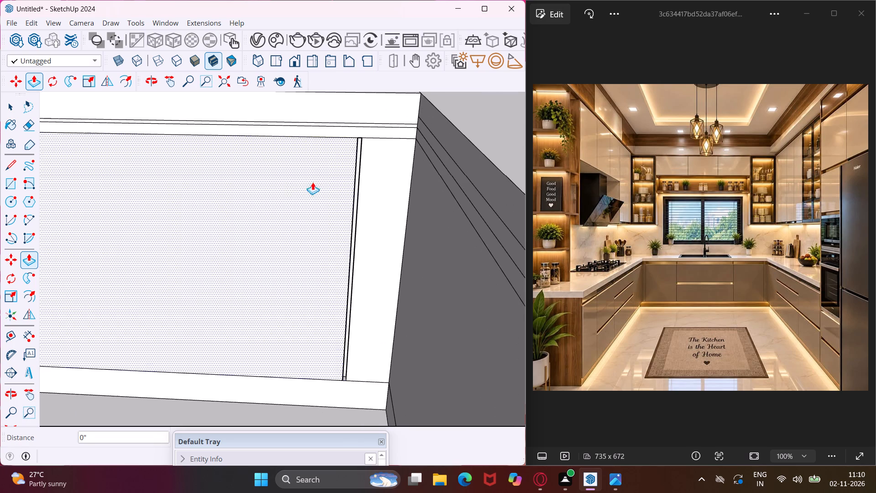
On the run beyond that corner, recess the vertical gap beside the three-drawer stack and its two horizontal drawer gaps by 0.75".
{"action": "scroll", "coordinate": [290, 182], "scroll_direction": "down", "scroll_amount": 10}
{"action": "middle_click_drag", "start_coordinate": [290, 182], "coordinate": [408, 155]}
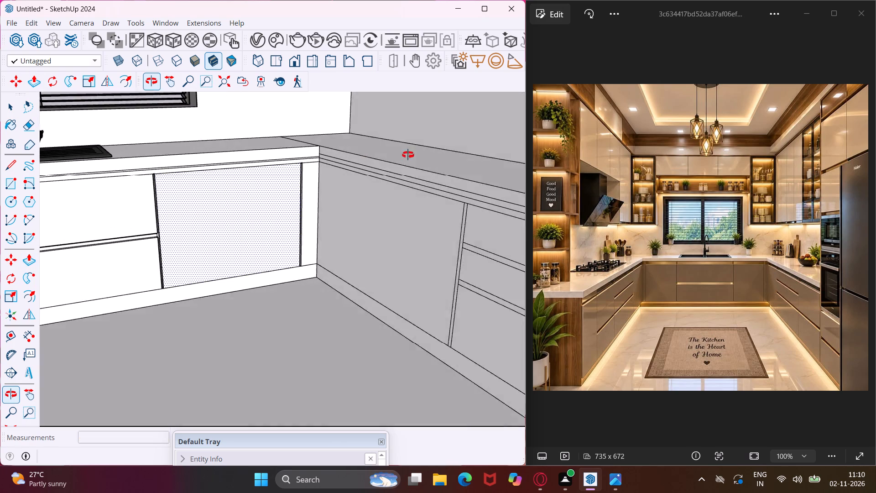
{"action": "middle_click_drag", "start_coordinate": [408, 155], "coordinate": [439, 158]}
{"action": "scroll", "coordinate": [484, 227], "scroll_direction": "up", "scroll_amount": 10}
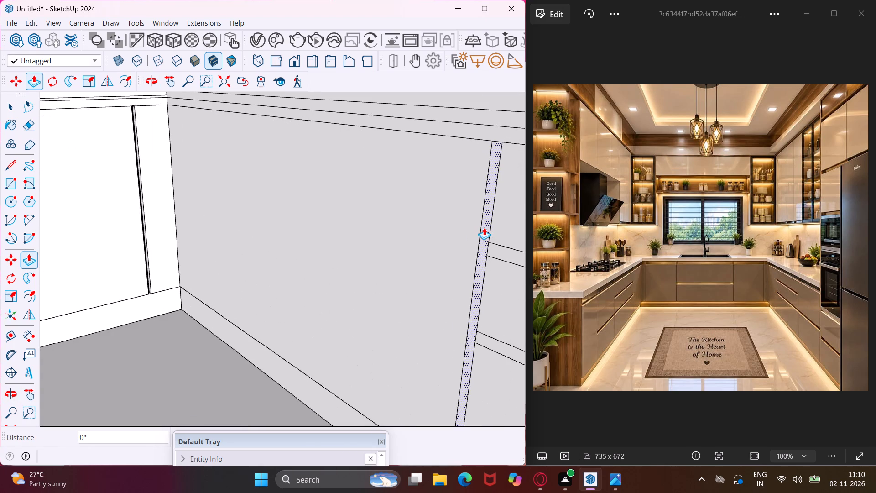
{"action": "double_click", "coordinate": [484, 227]}
{"action": "double_click", "coordinate": [500, 250]}
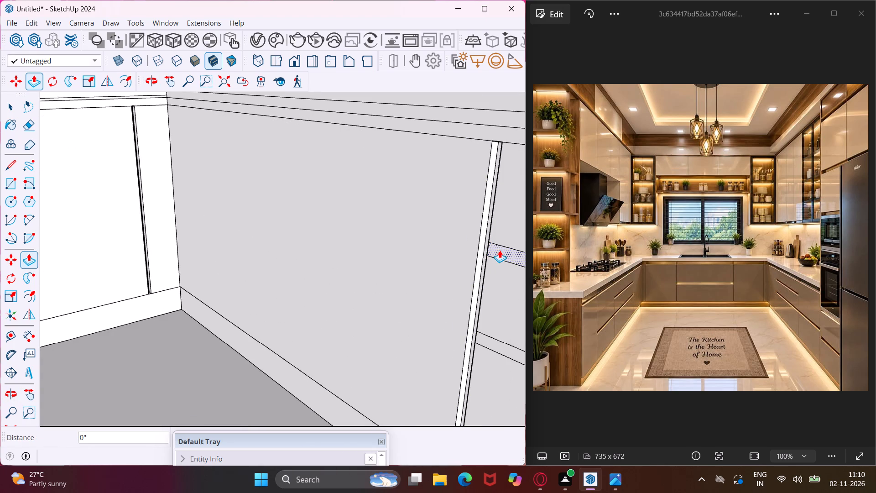
{"action": "double_click", "coordinate": [485, 338]}
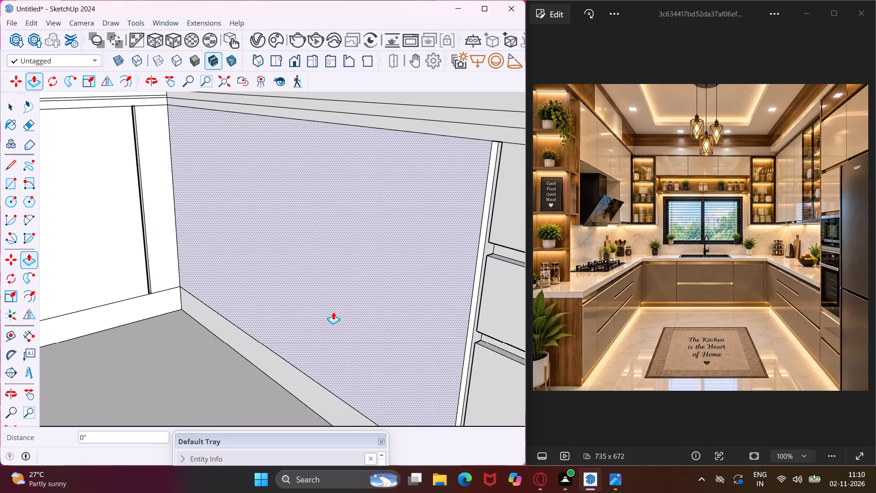
Recess the horizontal gap between the two wide drawers beside the oven tower, and the vertical gap separating them from the three-drawer stack, by 0.75".
{"action": "scroll", "coordinate": [161, 277], "scroll_direction": "down", "scroll_amount": 12}
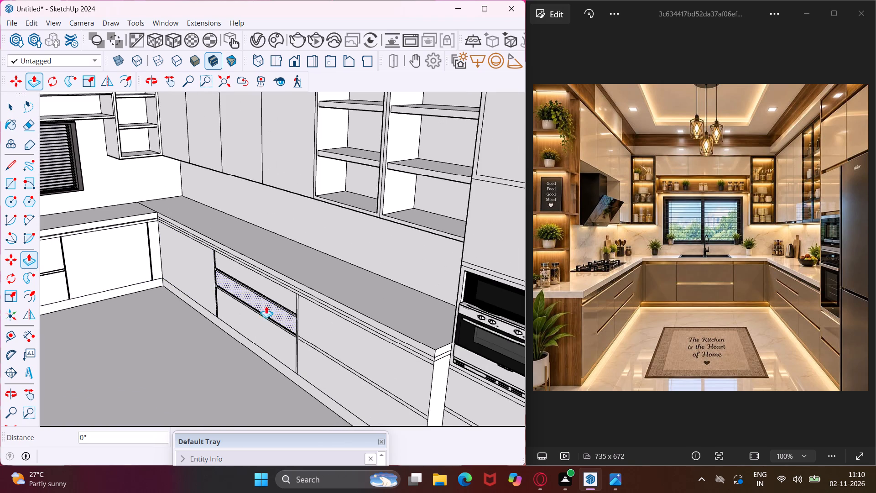
{"action": "middle_click_drag", "start_coordinate": [393, 382], "coordinate": [411, 307]}
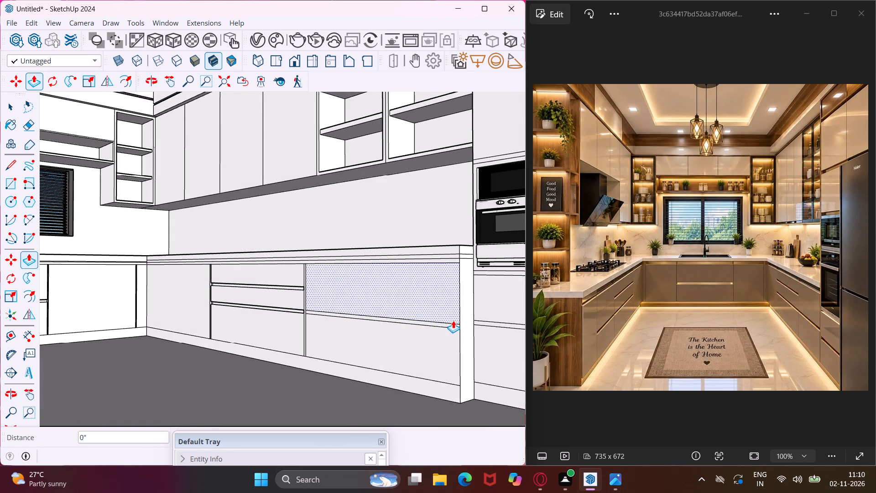
{"action": "scroll", "coordinate": [454, 320], "scroll_direction": "up", "scroll_amount": 13}
{"action": "double_click", "coordinate": [458, 341]}
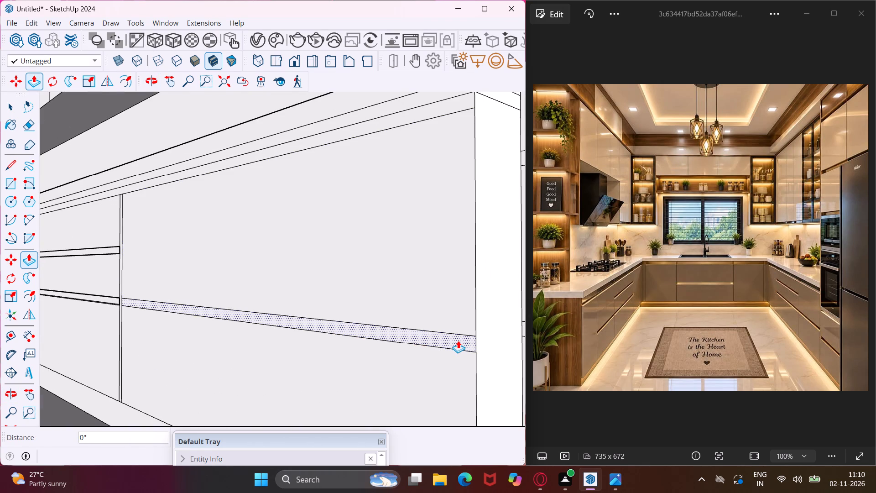
{"action": "scroll", "coordinate": [114, 282], "scroll_direction": "up", "scroll_amount": 3}
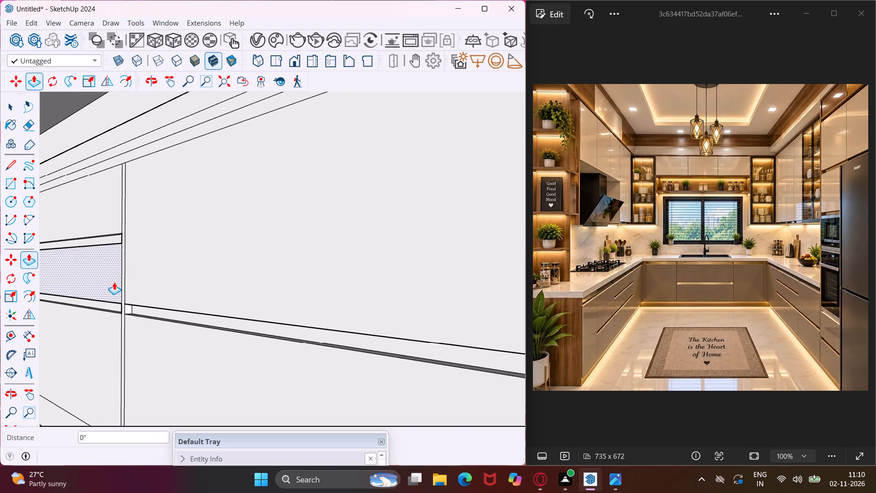
{"action": "middle_click_drag", "start_coordinate": [114, 282], "coordinate": [245, 308]}
{"action": "scroll", "coordinate": [109, 328], "scroll_direction": "up", "scroll_amount": 3}
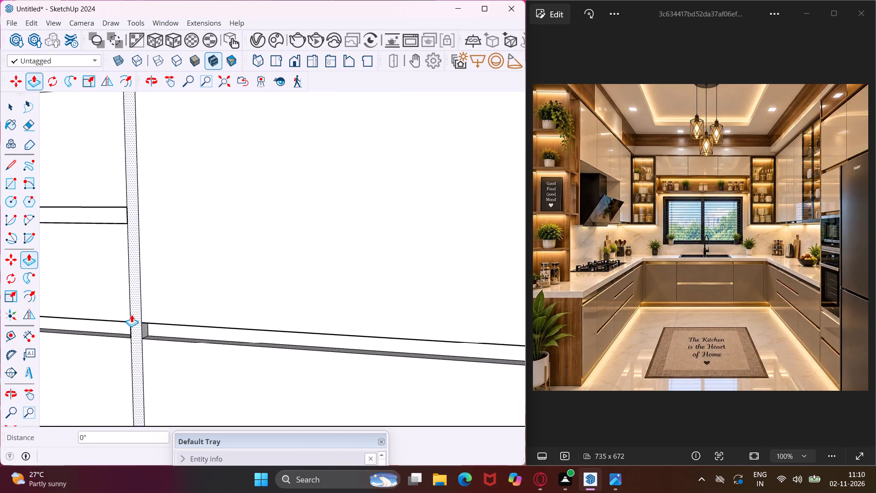
{"action": "double_click", "coordinate": [132, 316]}
Recess the long horizontal strip directly beneath the countertop on this drawer run by 0.75".
{"action": "scroll", "coordinate": [132, 314], "scroll_direction": "down", "scroll_amount": 5}
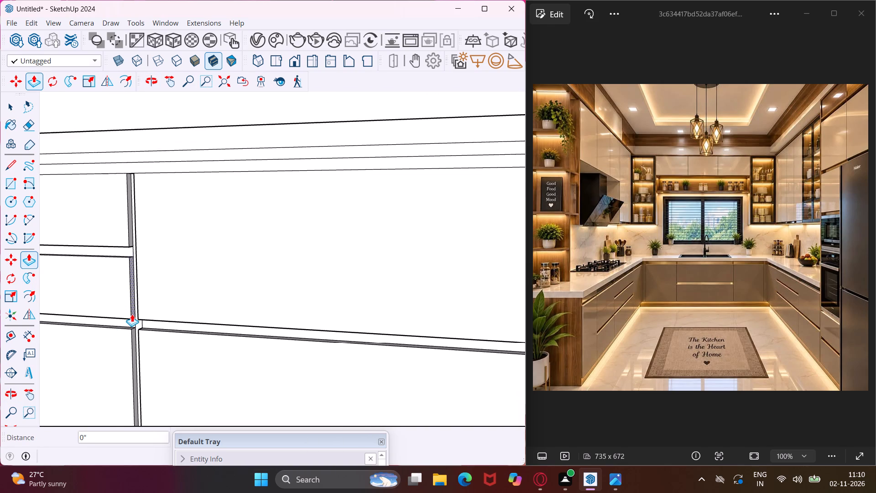
{"action": "scroll", "coordinate": [132, 314], "scroll_direction": "down", "scroll_amount": 1}
{"action": "scroll", "coordinate": [252, 176], "scroll_direction": "up", "scroll_amount": 5}
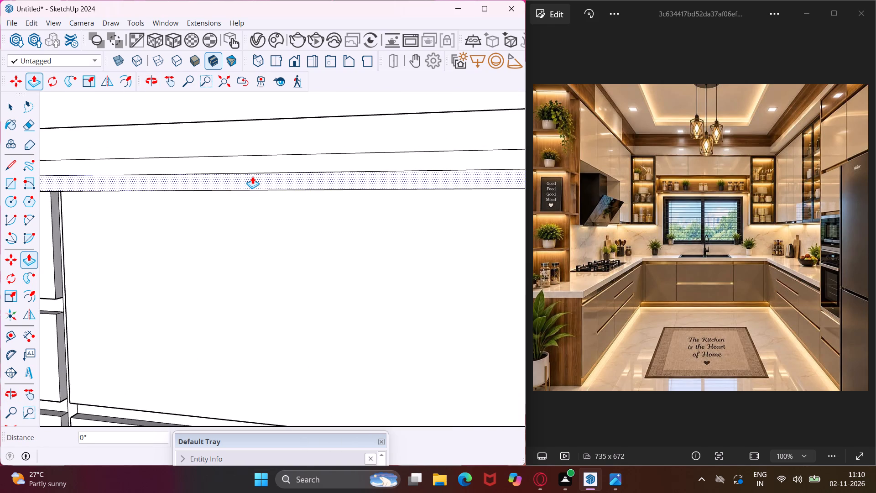
{"action": "scroll", "coordinate": [252, 176], "scroll_direction": "up", "scroll_amount": 4}
{"action": "double_click", "coordinate": [252, 176]}
Recess the horizontal gap between the two drawers below the oven and the gap directly under the oven by 0.75".
{"action": "scroll", "coordinate": [252, 176], "scroll_direction": "down", "scroll_amount": 4}
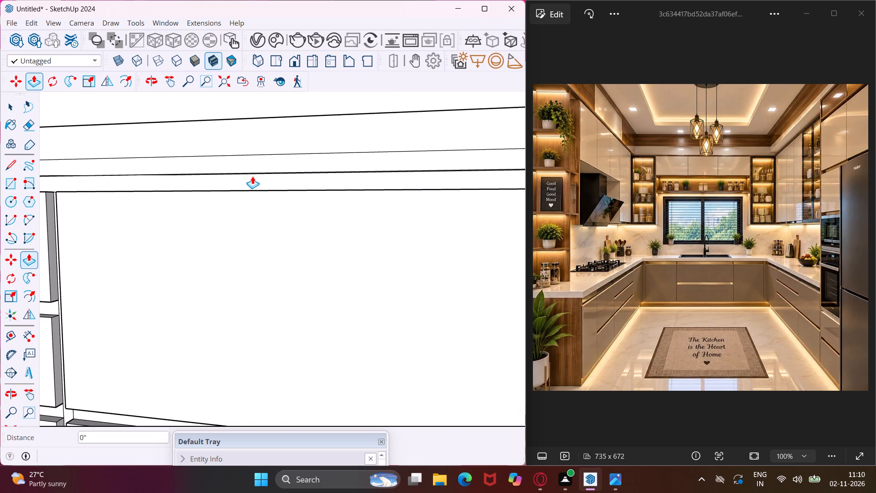
{"action": "scroll", "coordinate": [252, 176], "scroll_direction": "down", "scroll_amount": 7}
{"action": "middle_click_drag", "start_coordinate": [252, 176], "coordinate": [193, 188]}
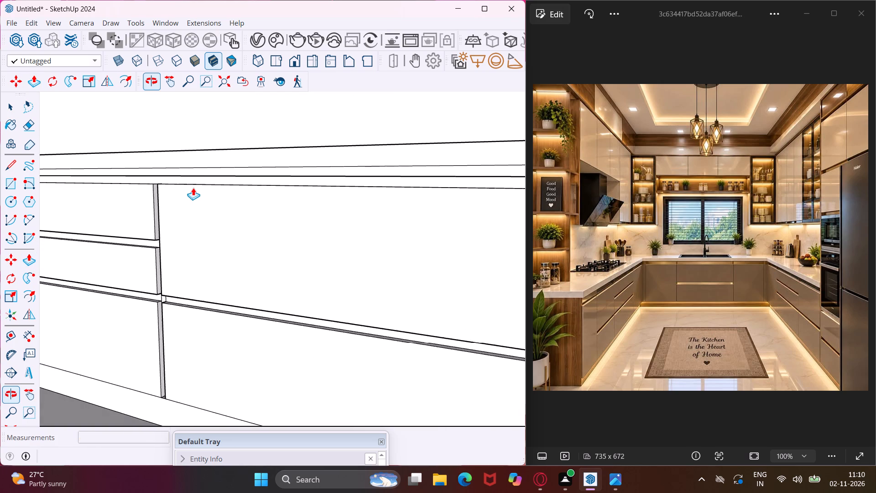
{"action": "scroll", "coordinate": [193, 188], "scroll_direction": "down", "scroll_amount": 9}
{"action": "middle_click_drag", "start_coordinate": [264, 200], "coordinate": [150, 211]}
{"action": "scroll", "coordinate": [185, 183], "scroll_direction": "down", "scroll_amount": 4}
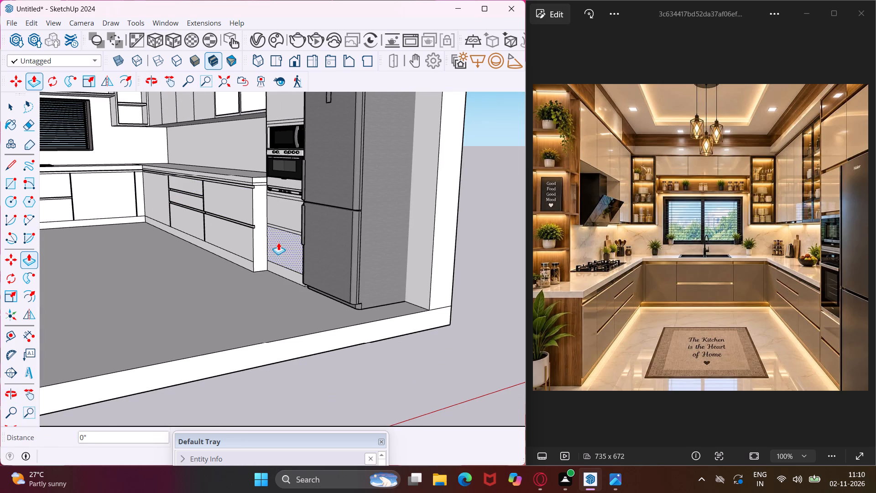
{"action": "scroll", "coordinate": [280, 229], "scroll_direction": "up", "scroll_amount": 8}
{"action": "double_click", "coordinate": [280, 229]}
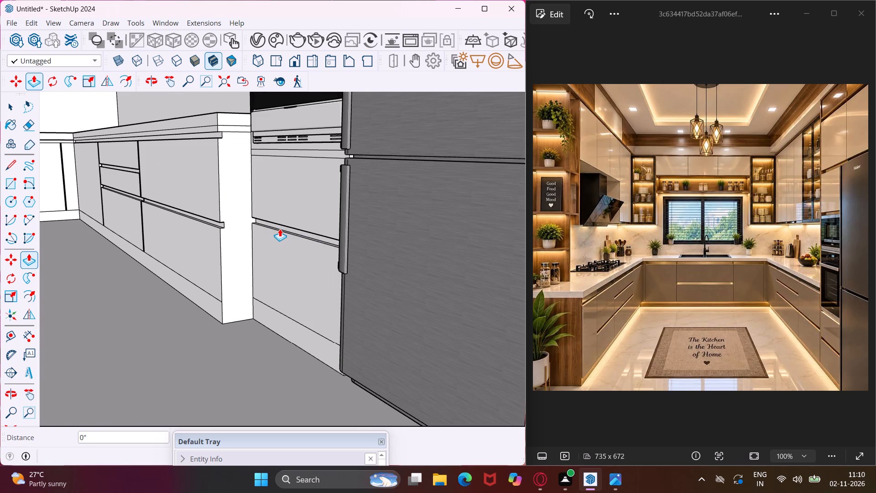
{"action": "scroll", "coordinate": [301, 161], "scroll_direction": "up", "scroll_amount": 3}
{"action": "double_click", "coordinate": [305, 149]}
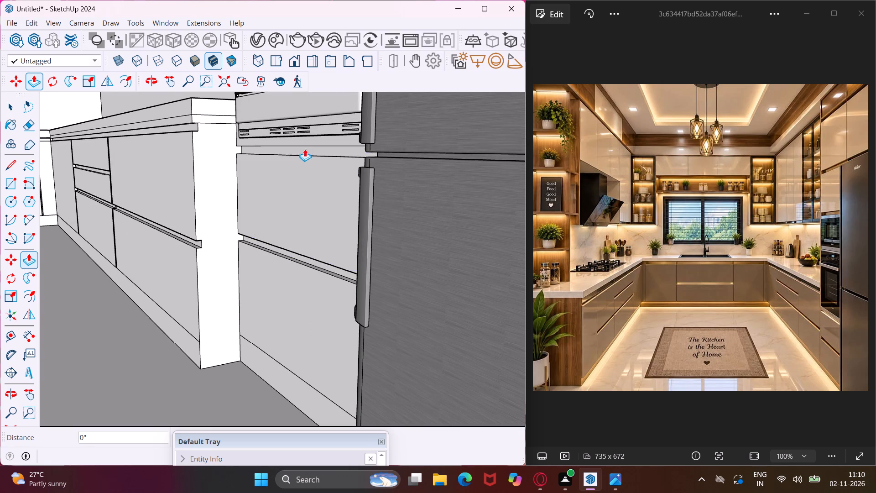
Recess the horizontal gap above the microwave in the tall oven tower by 0.75".
{"action": "scroll", "coordinate": [294, 173], "scroll_direction": "down", "scroll_amount": 16}
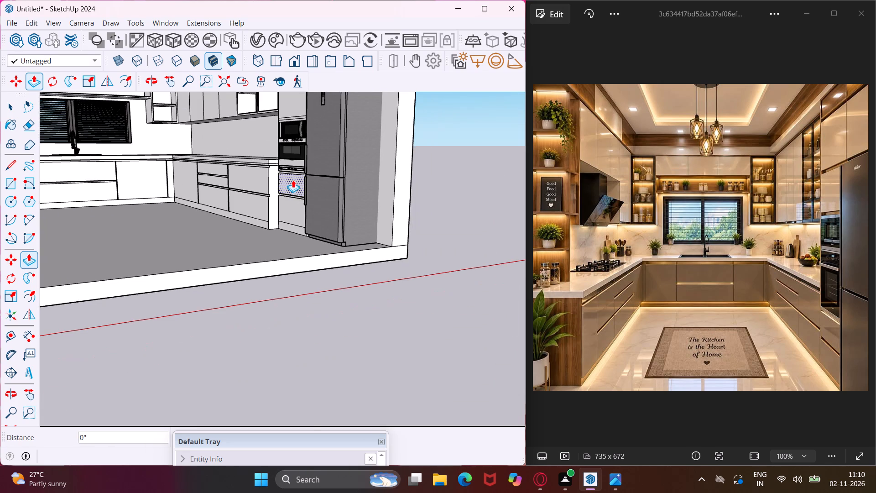
{"action": "scroll", "coordinate": [284, 117], "scroll_direction": "up", "scroll_amount": 17}
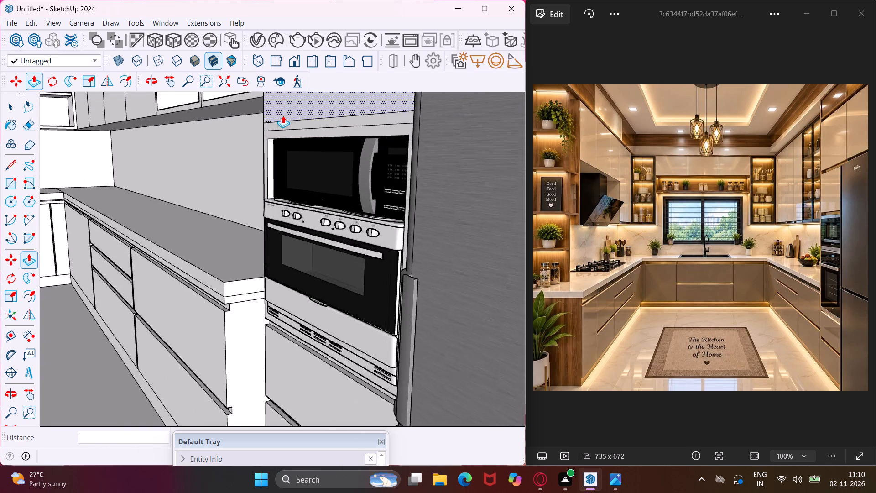
{"action": "scroll", "coordinate": [283, 115], "scroll_direction": "up", "scroll_amount": 1}
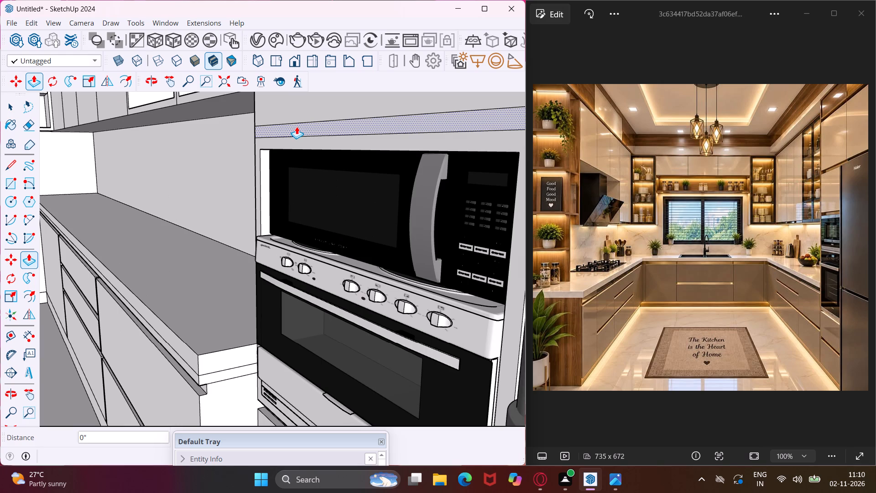
{"action": "double_click", "coordinate": [297, 126]}
Recess the horizontal strip beneath the countertop along the hob run's base cabinets by 0.75".
{"action": "scroll", "coordinate": [297, 126], "scroll_direction": "down", "scroll_amount": 10}
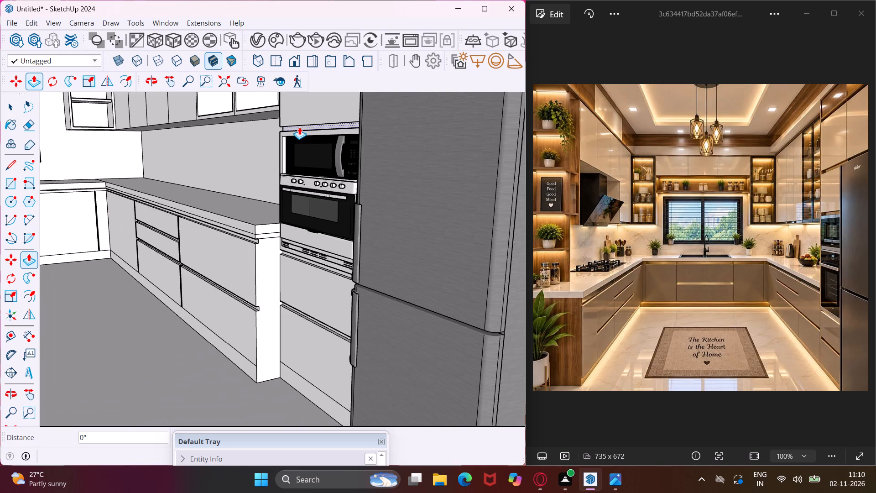
{"action": "scroll", "coordinate": [299, 127], "scroll_direction": "down", "scroll_amount": 18}
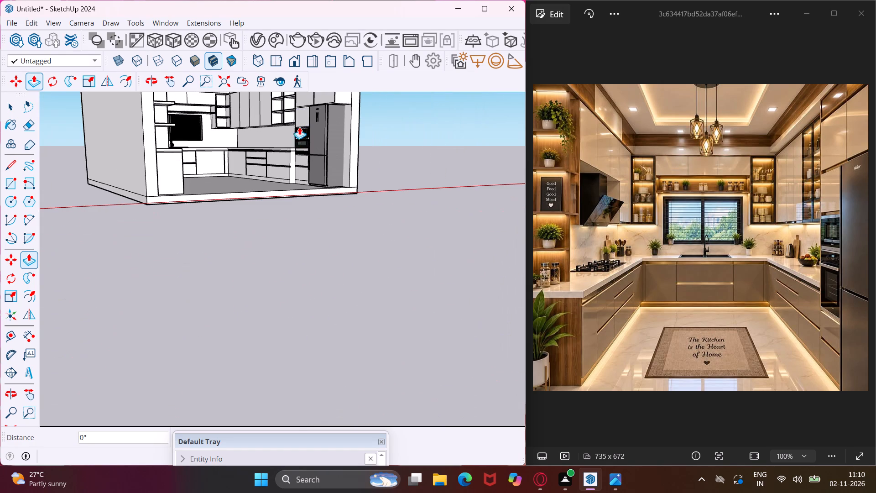
{"action": "middle_click_drag", "start_coordinate": [216, 156], "coordinate": [105, 196]}
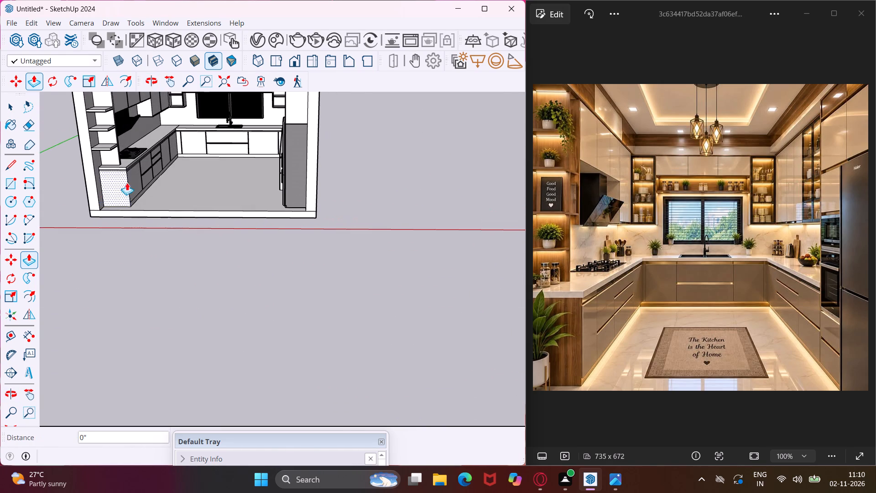
{"action": "scroll", "coordinate": [135, 174], "scroll_direction": "up", "scroll_amount": 20}
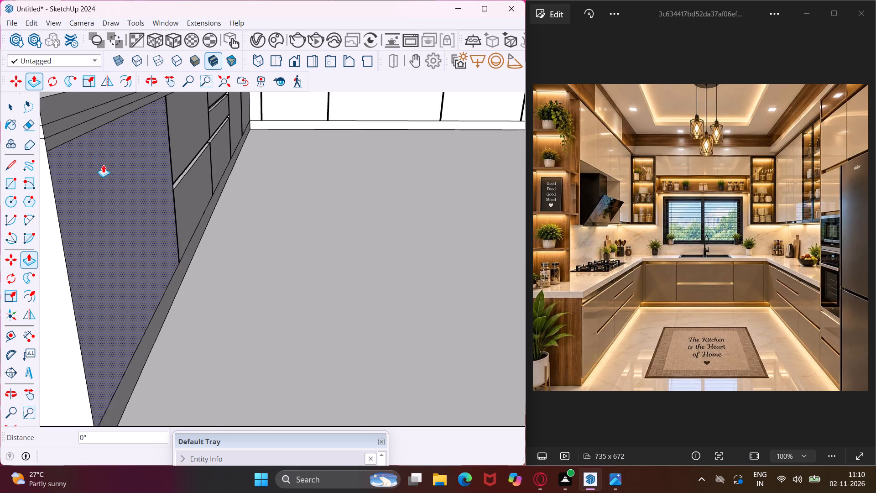
{"action": "double_click", "coordinate": [96, 122]}
Recess the horizontal strip directly above the doors and drawers of the sink run by 0.75", leaving the thin band above it unrecessed.
{"action": "scroll", "coordinate": [96, 122], "scroll_direction": "down", "scroll_amount": 3}
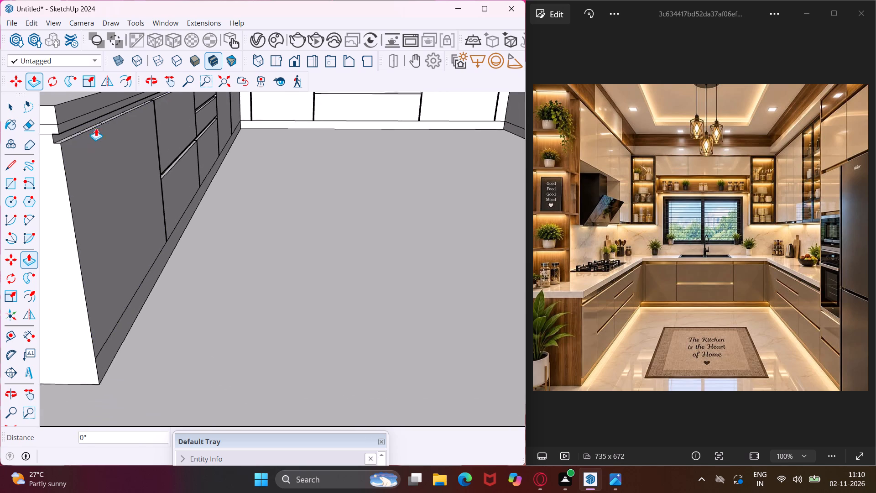
{"action": "scroll", "coordinate": [96, 128], "scroll_direction": "down", "scroll_amount": 18}
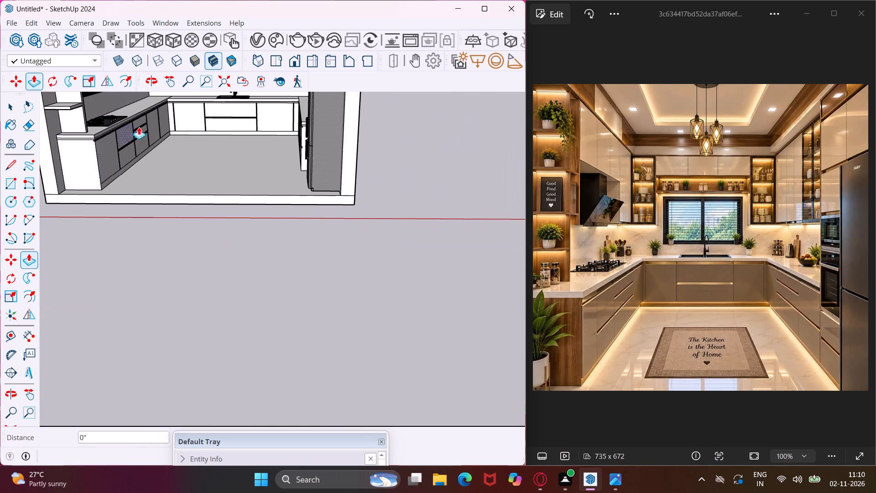
{"action": "scroll", "coordinate": [275, 101], "scroll_direction": "up", "scroll_amount": 4}
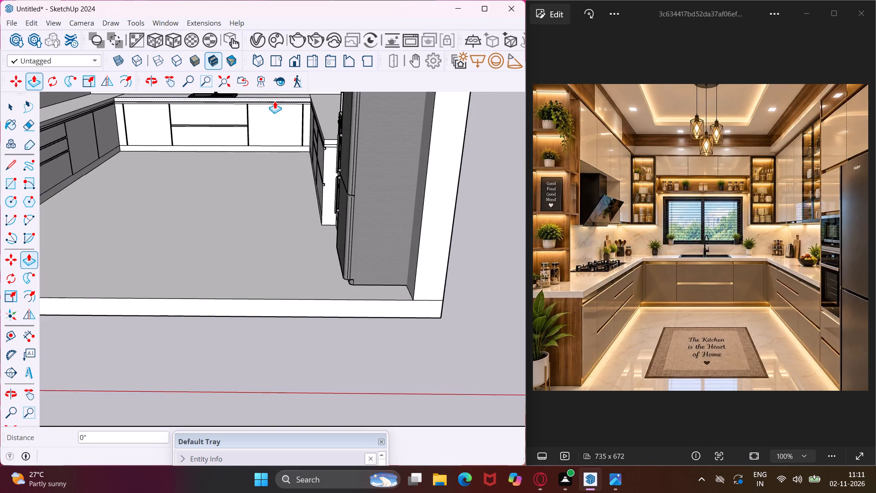
{"action": "scroll", "coordinate": [275, 101], "scroll_direction": "up", "scroll_amount": 9}
{"action": "middle_click_drag", "start_coordinate": [294, 98], "coordinate": [398, 73]}
{"action": "scroll", "coordinate": [260, 119], "scroll_direction": "up", "scroll_amount": 13}
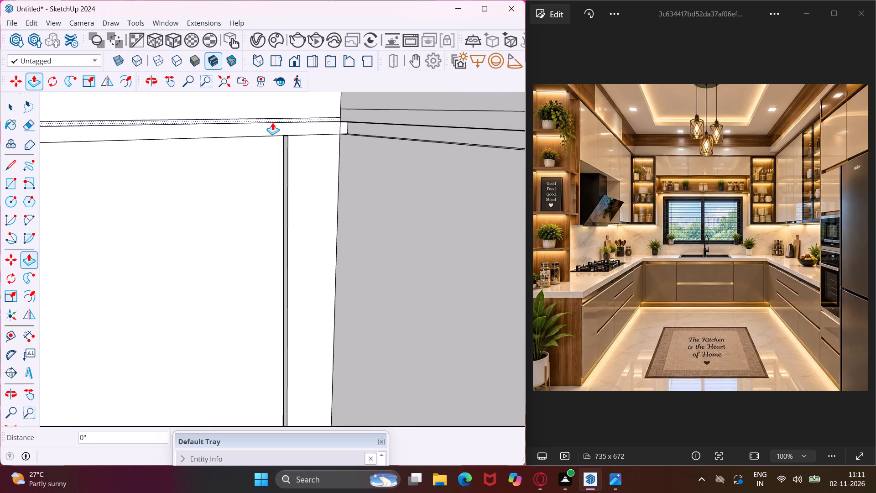
{"action": "double_click", "coordinate": [273, 123]}
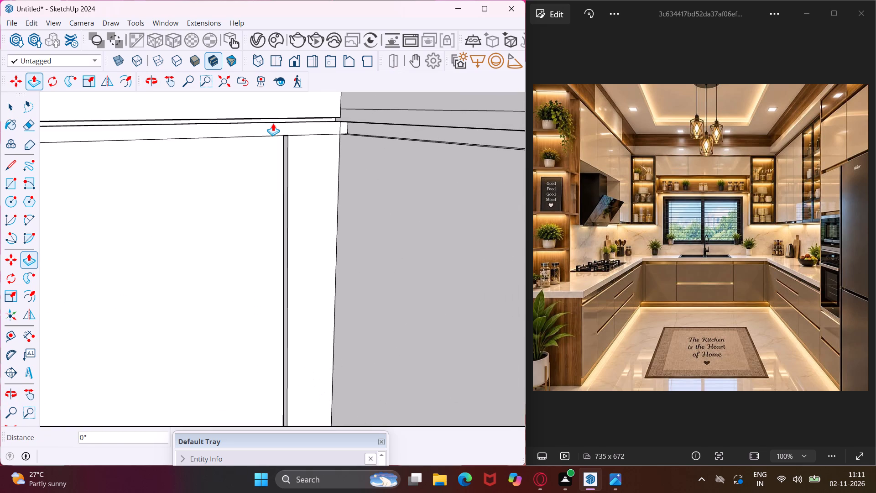
{"action": "key", "text": "ctrl+z"}
{"action": "scroll", "coordinate": [282, 127], "scroll_direction": "up", "scroll_amount": 4}
{"action": "double_click", "coordinate": [282, 127]}
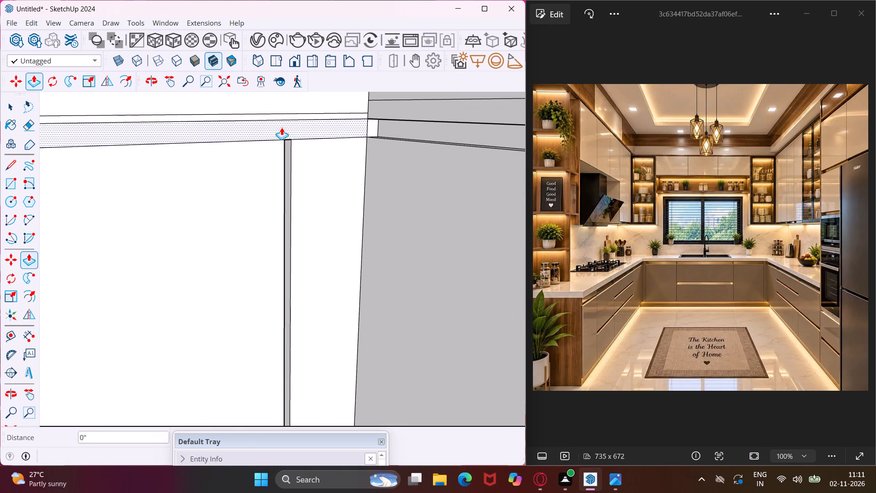
{"action": "key", "text": "Escape"}
{"action": "key", "text": "space"}
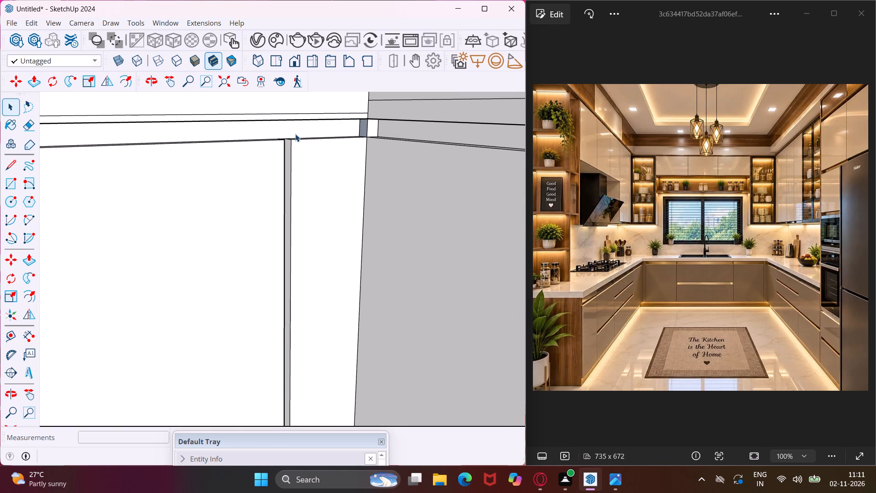
Move the line above the sink run's recessed strip up 11/16" to meet the matching edge endpoint of the adjoining run at the corner.
{"action": "scroll", "coordinate": [322, 107], "scroll_direction": "down", "scroll_amount": 5}
{"action": "middle_click_drag", "start_coordinate": [335, 105], "coordinate": [358, 133]}
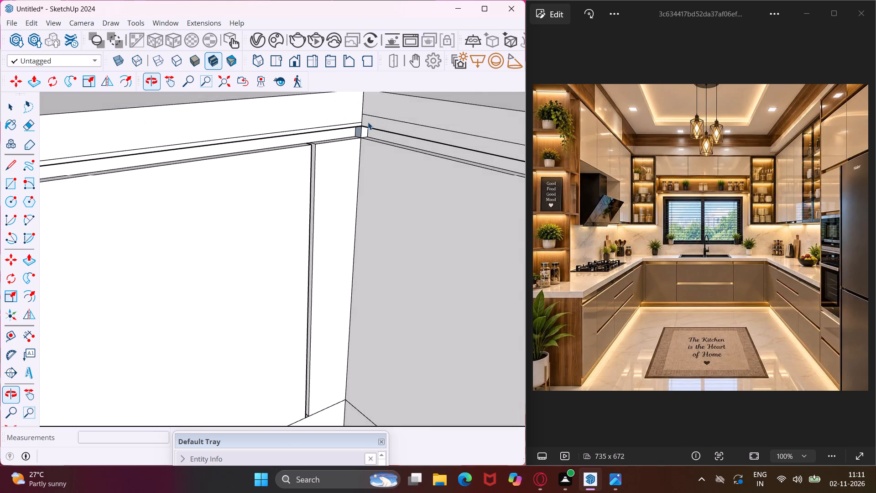
{"action": "scroll", "coordinate": [368, 122], "scroll_direction": "up", "scroll_amount": 4}
{"action": "left_click", "coordinate": [355, 123]}
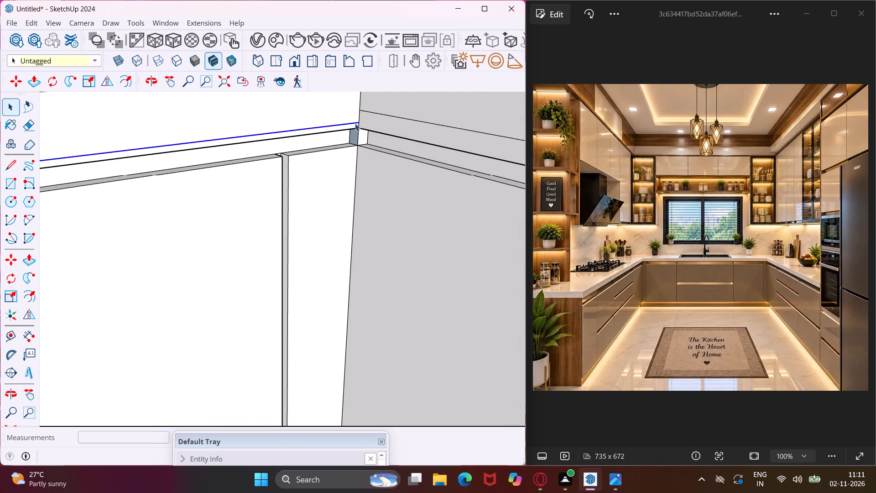
{"action": "key", "text": "m"}
{"action": "scroll", "coordinate": [355, 123], "scroll_direction": "up", "scroll_amount": 4}
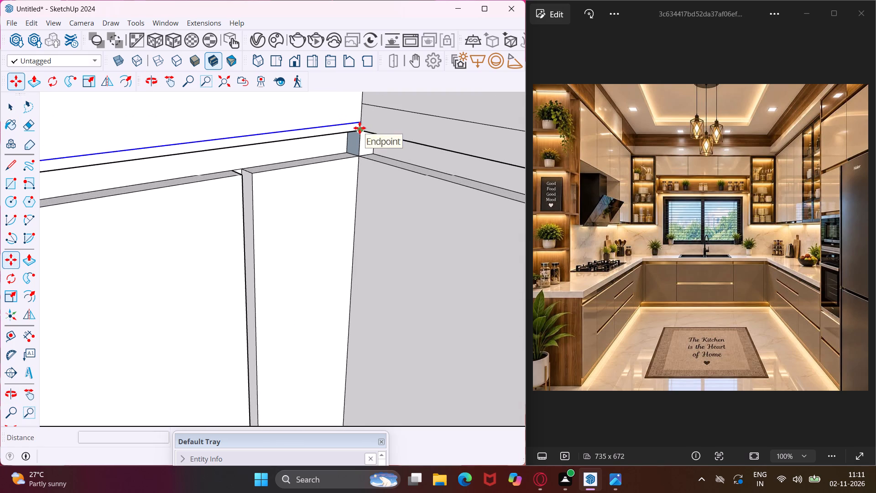
{"action": "left_click", "coordinate": [360, 124]}
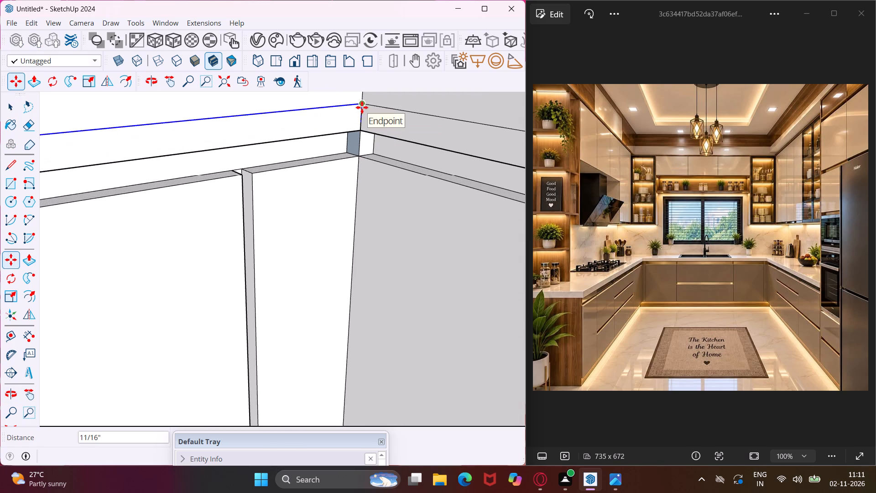
{"action": "left_click", "coordinate": [362, 107]}
{"action": "key", "text": "Escape"}
{"action": "key", "text": "space"}
Push the small leftover stub face at the corner back 3/4" so the recessed strips of the two runs join.
{"action": "scroll", "coordinate": [314, 127], "scroll_direction": "down", "scroll_amount": 3}
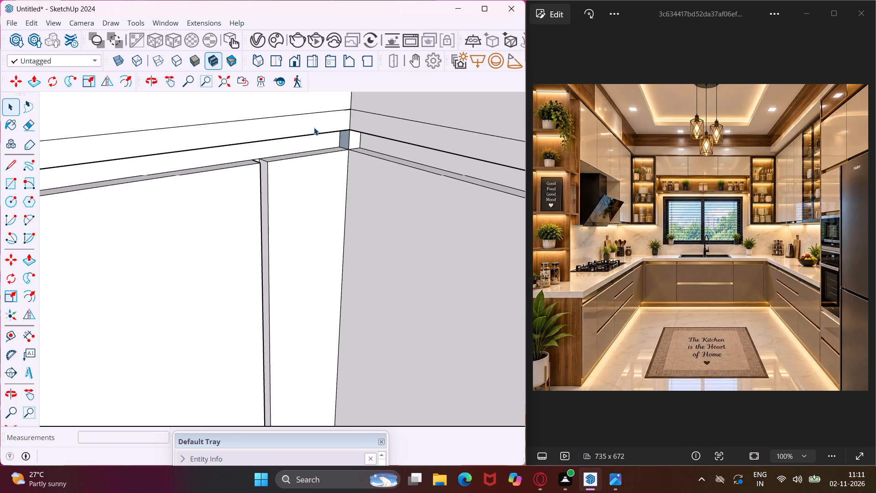
{"action": "scroll", "coordinate": [338, 149], "scroll_direction": "up", "scroll_amount": 7}
{"action": "left_click", "coordinate": [351, 133]}
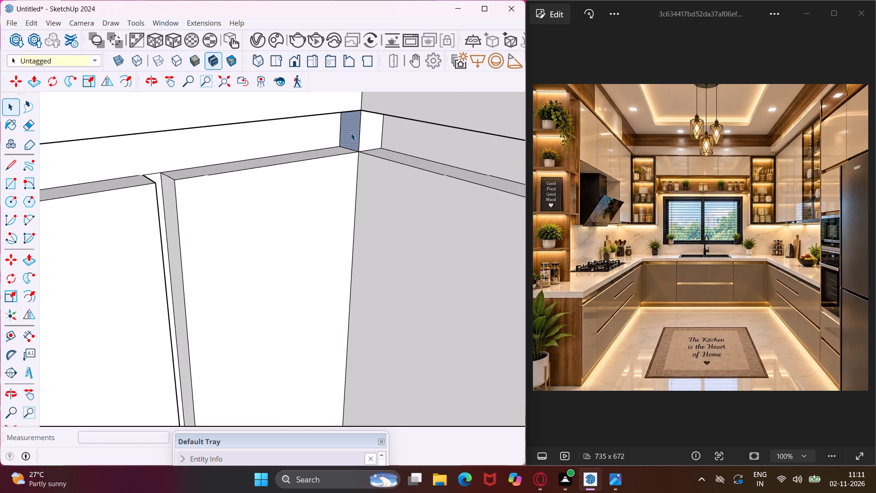
{"action": "key", "text": "p"}
{"action": "left_click", "coordinate": [351, 133]}
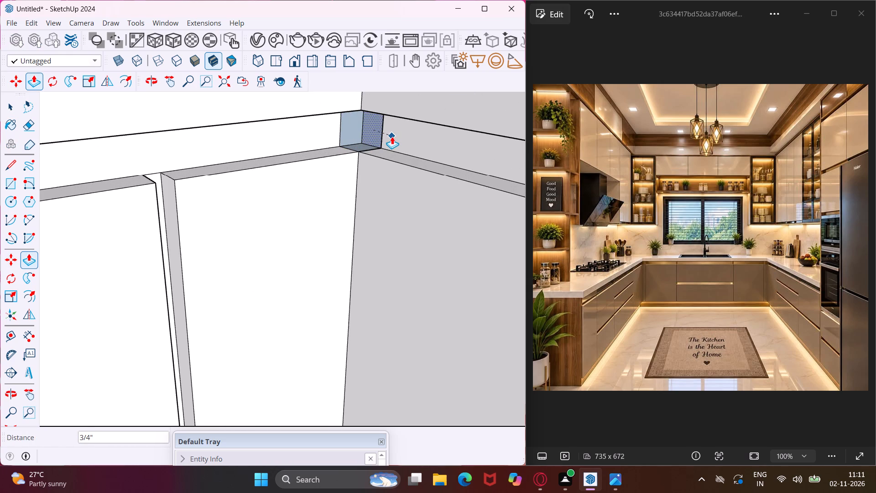
{"action": "key", "text": "Escape"}
{"action": "left_click", "coordinate": [377, 131]}
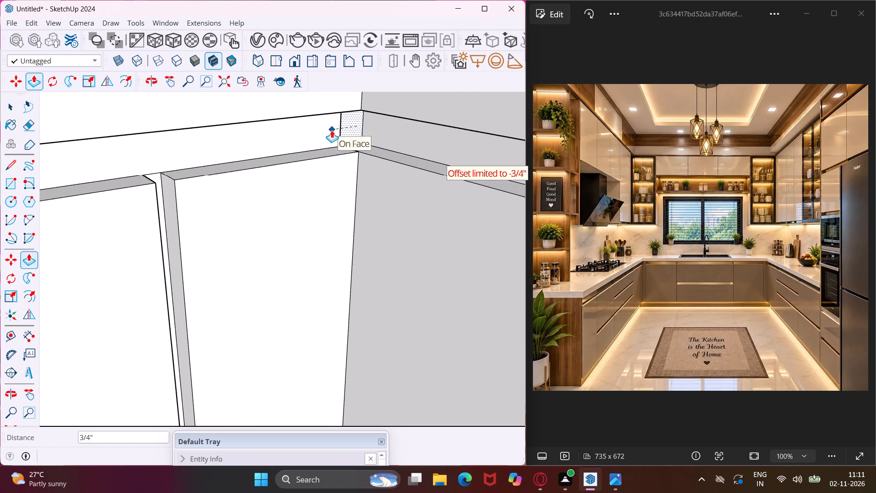
{"action": "left_click", "coordinate": [329, 130]}
{"action": "scroll", "coordinate": [329, 130], "scroll_direction": "down", "scroll_amount": 11}
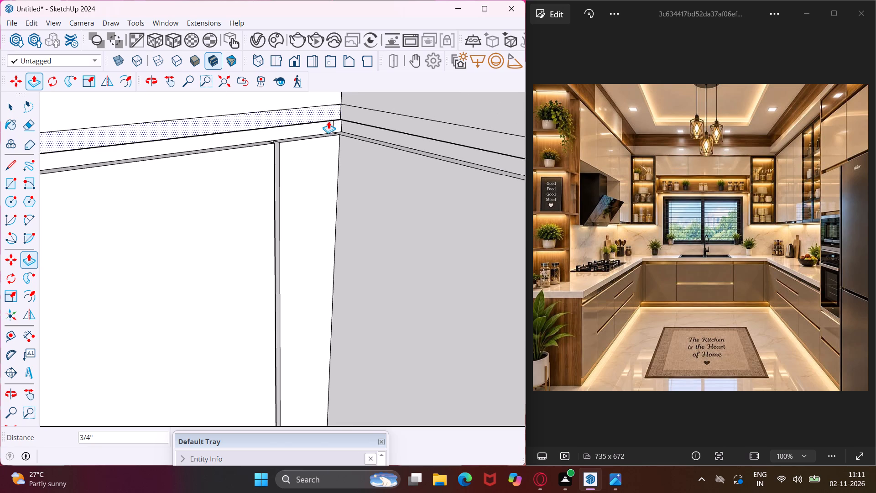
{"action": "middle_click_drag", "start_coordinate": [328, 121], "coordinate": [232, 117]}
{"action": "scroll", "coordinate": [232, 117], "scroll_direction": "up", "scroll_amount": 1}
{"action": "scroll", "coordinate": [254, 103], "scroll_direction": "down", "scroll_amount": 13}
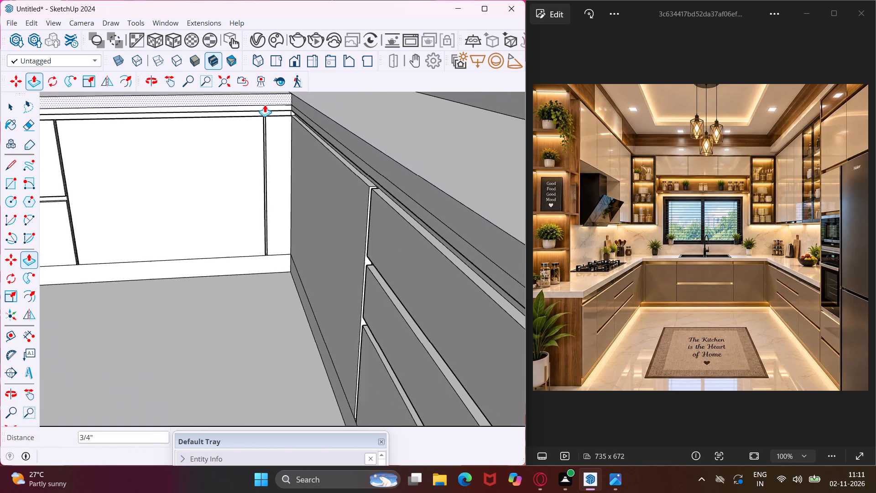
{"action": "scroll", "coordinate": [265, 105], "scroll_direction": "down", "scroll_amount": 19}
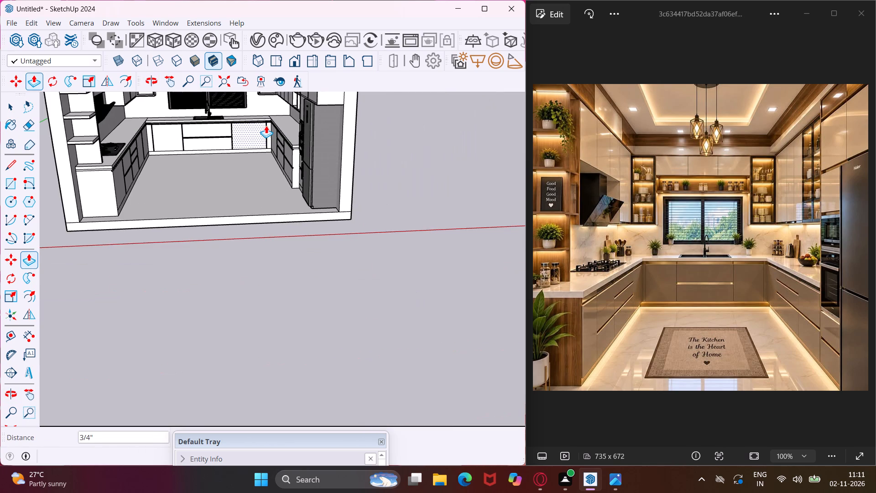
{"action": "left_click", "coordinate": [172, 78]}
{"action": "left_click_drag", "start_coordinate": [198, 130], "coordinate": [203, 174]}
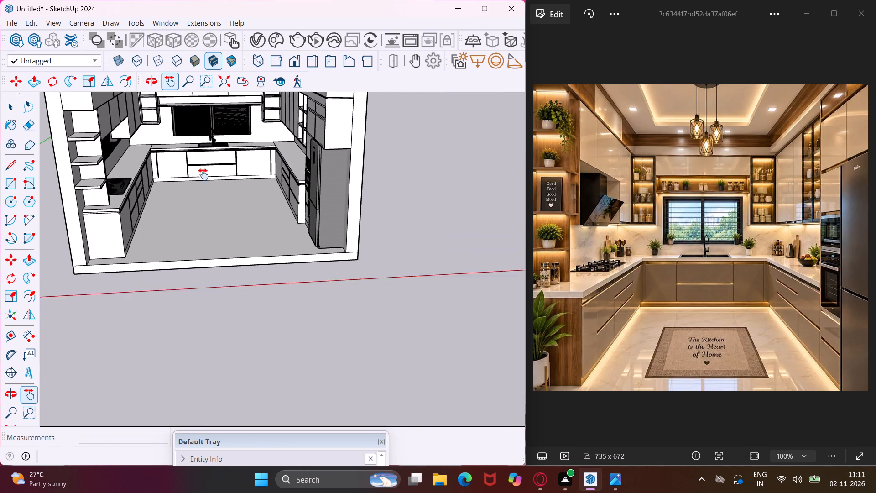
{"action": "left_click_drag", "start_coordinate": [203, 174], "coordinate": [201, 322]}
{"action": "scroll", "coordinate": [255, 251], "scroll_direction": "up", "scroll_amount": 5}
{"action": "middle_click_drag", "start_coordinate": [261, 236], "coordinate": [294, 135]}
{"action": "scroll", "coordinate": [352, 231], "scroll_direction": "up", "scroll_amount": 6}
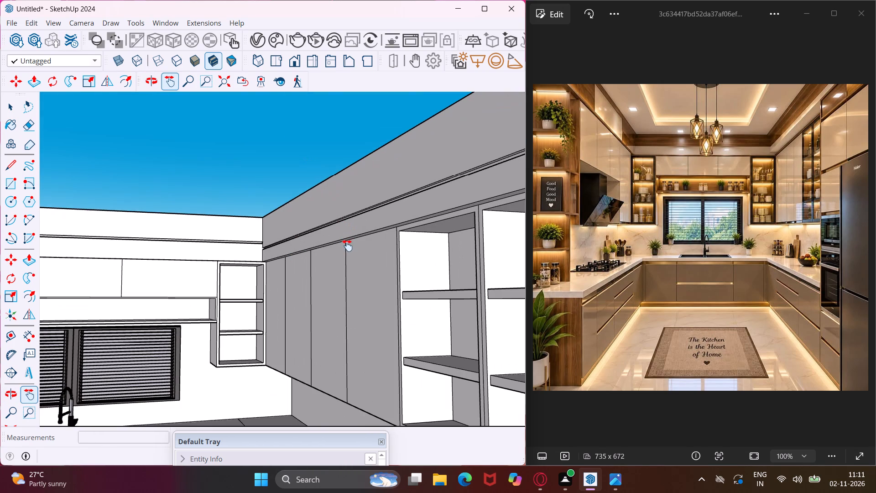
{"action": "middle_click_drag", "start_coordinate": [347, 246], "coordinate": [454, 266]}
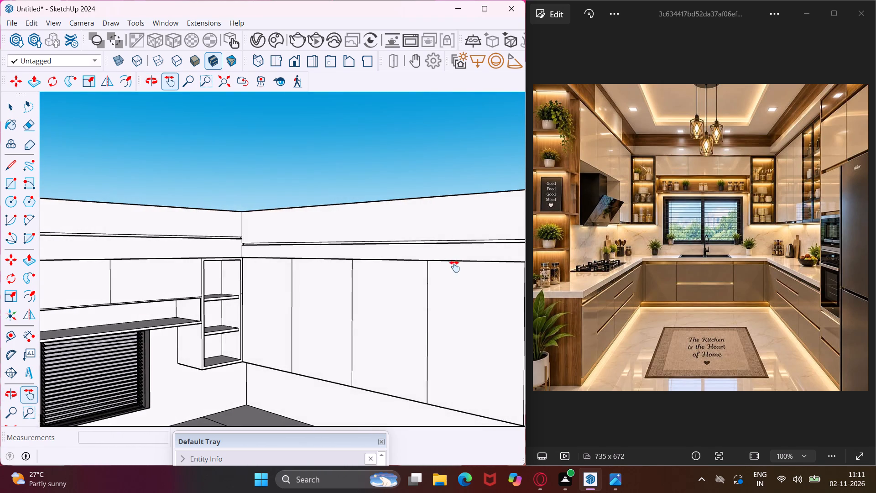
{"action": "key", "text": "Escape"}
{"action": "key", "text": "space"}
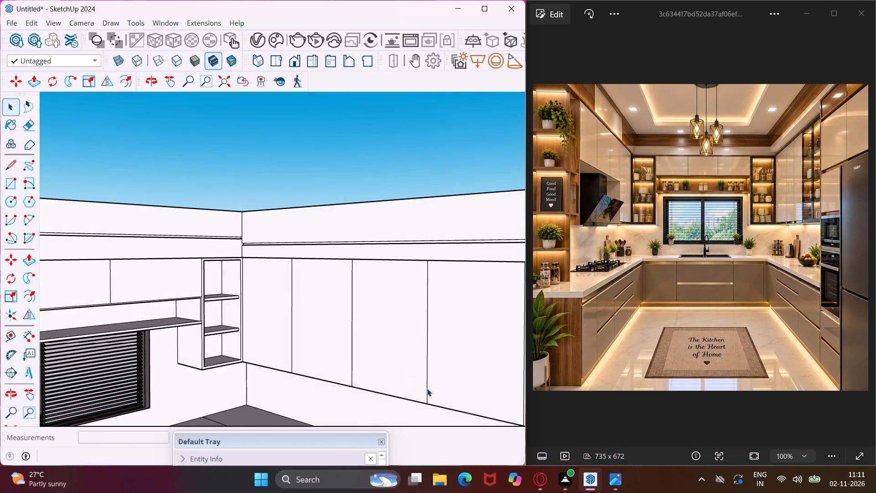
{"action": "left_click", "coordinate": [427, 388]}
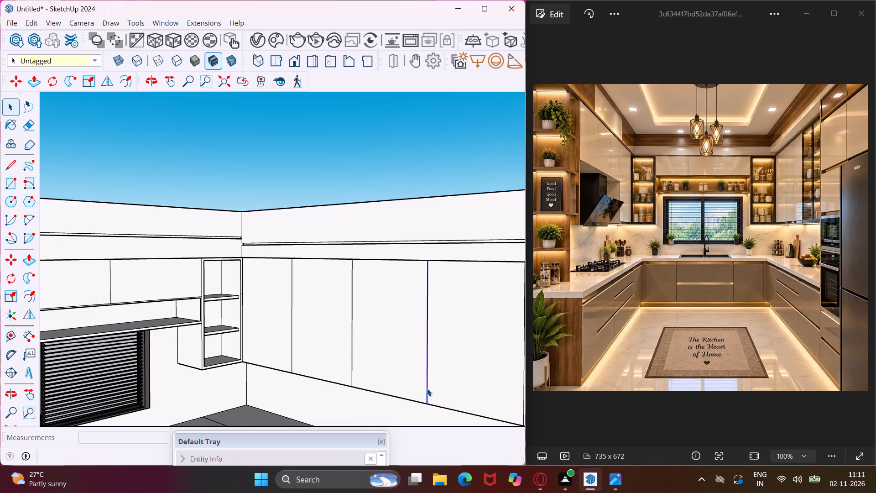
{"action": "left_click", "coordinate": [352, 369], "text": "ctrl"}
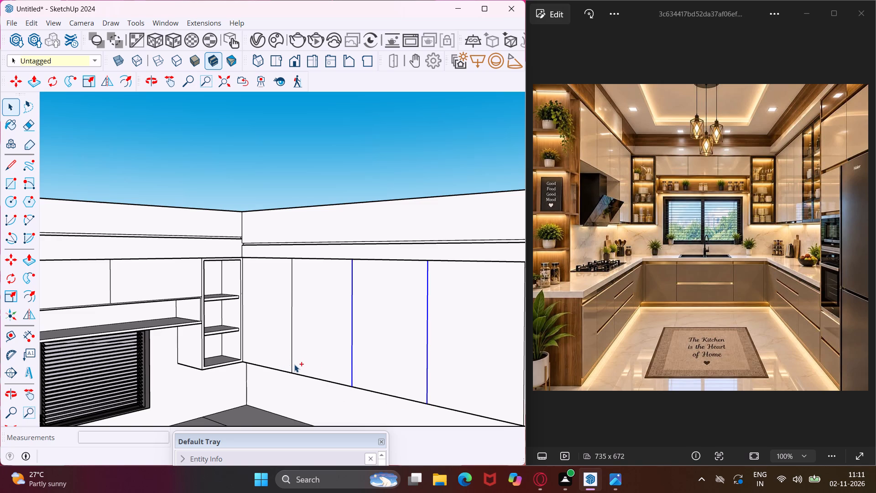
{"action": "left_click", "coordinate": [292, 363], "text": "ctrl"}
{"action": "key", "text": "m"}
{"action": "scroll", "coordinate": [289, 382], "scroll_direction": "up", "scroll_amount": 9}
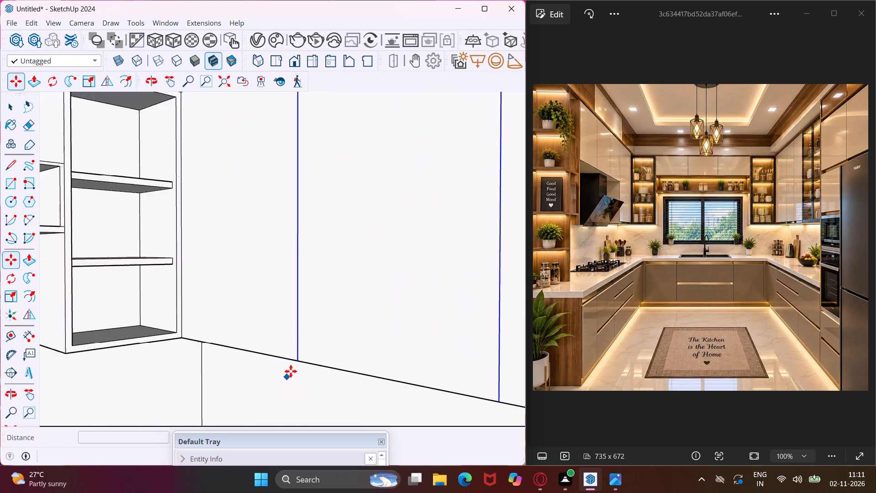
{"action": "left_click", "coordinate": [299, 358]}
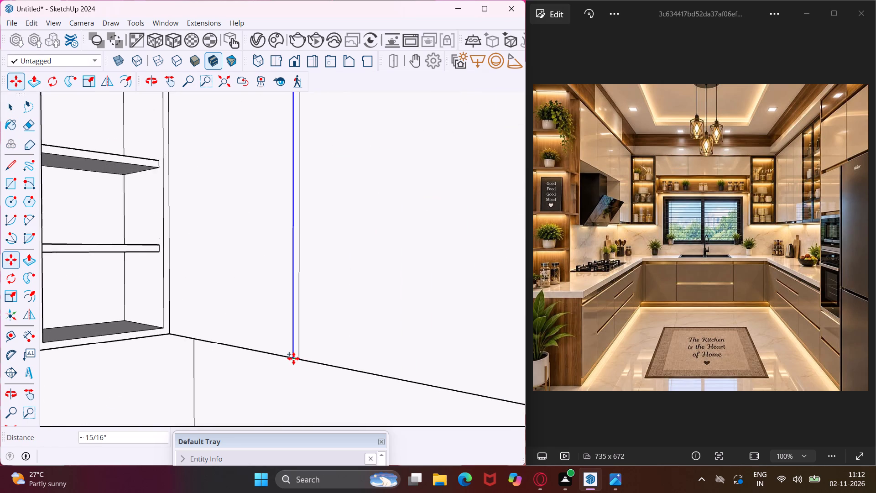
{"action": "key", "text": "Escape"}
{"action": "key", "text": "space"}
Draw a line about 9' 2 7/16" long across the base of the upper cabinet doors, from the open shelf's lower corner to the corner unit.
{"action": "scroll", "coordinate": [172, 387], "scroll_direction": "down", "scroll_amount": 7}
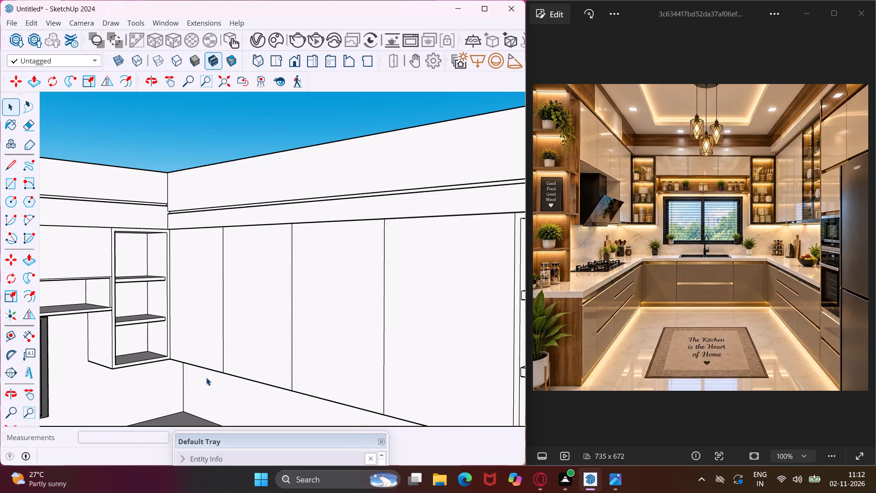
{"action": "middle_click_drag", "start_coordinate": [206, 378], "coordinate": [197, 349]}
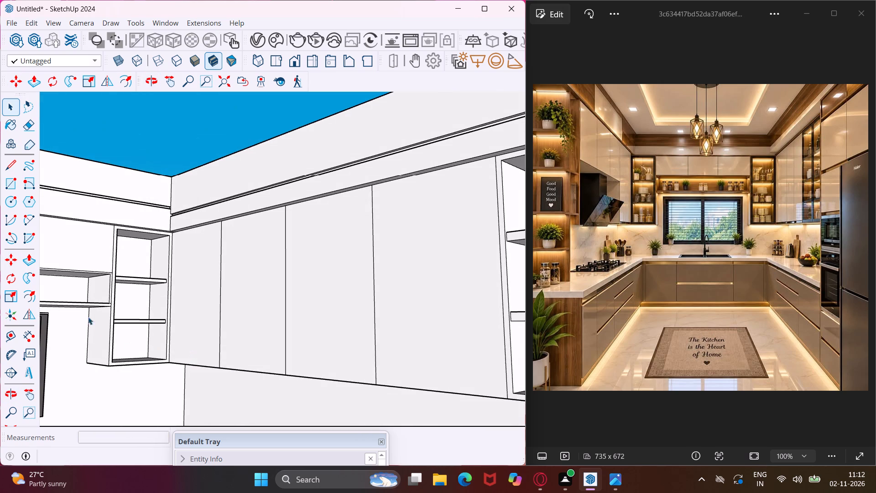
{"action": "left_click", "coordinate": [17, 172]}
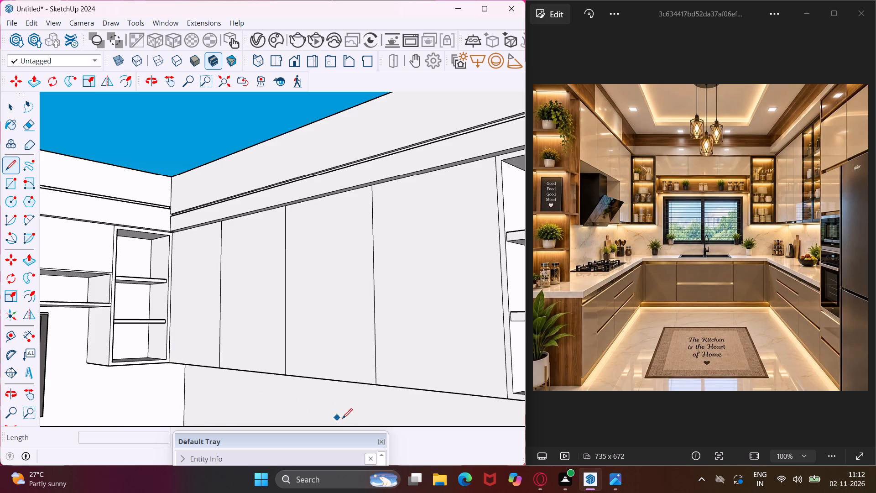
{"action": "left_click", "coordinate": [513, 392]}
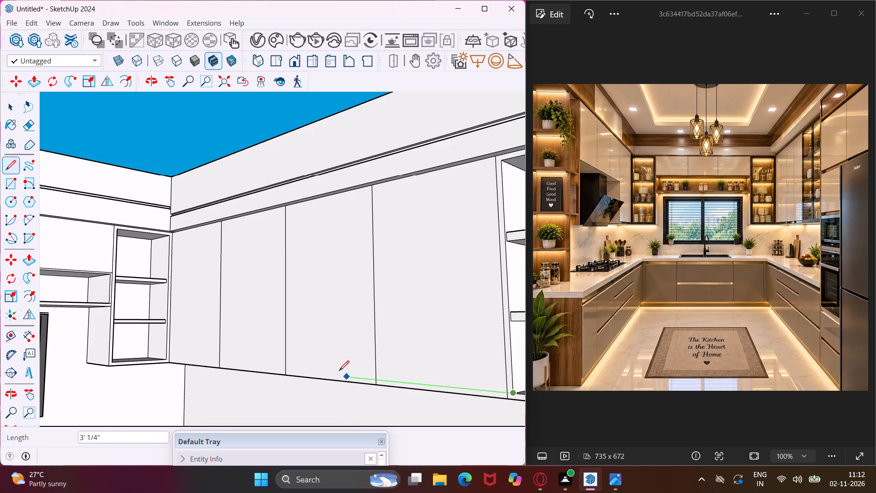
{"action": "scroll", "coordinate": [175, 356], "scroll_direction": "up", "scroll_amount": 6}
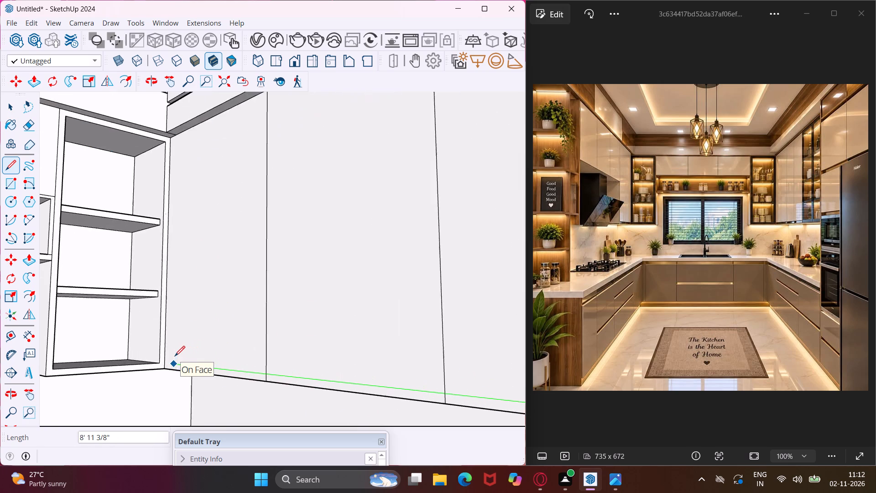
{"action": "scroll", "coordinate": [175, 356], "scroll_direction": "up", "scroll_amount": 4}
{"action": "left_click", "coordinate": [162, 367]}
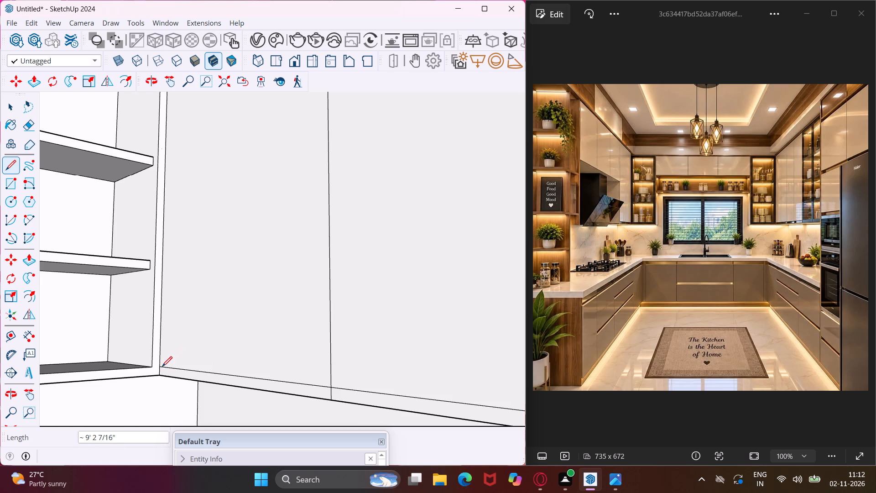
{"action": "scroll", "coordinate": [162, 367], "scroll_direction": "down", "scroll_amount": 13}
{"action": "key", "text": "Escape"}
{"action": "key", "text": "space"}
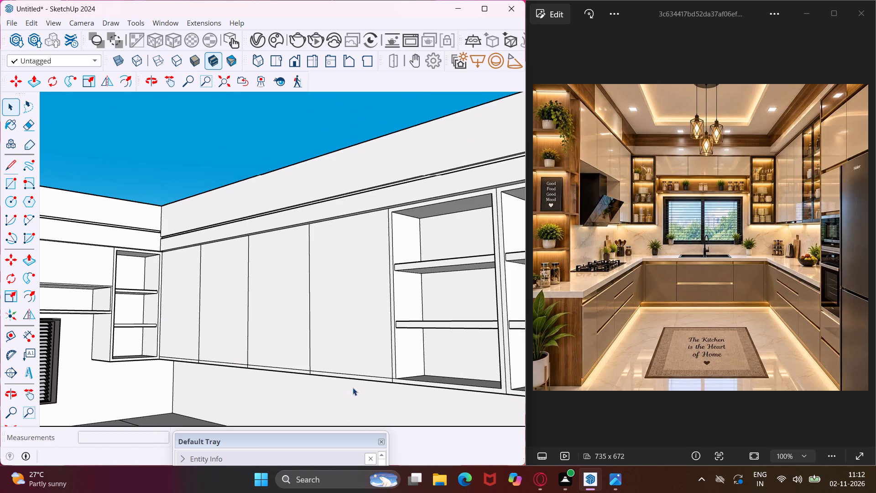
Erase the short line overhang beside the open shelf and the three door divider stubs below the new line on the upper cabinets.
{"action": "scroll", "coordinate": [388, 379], "scroll_direction": "up", "scroll_amount": 4}
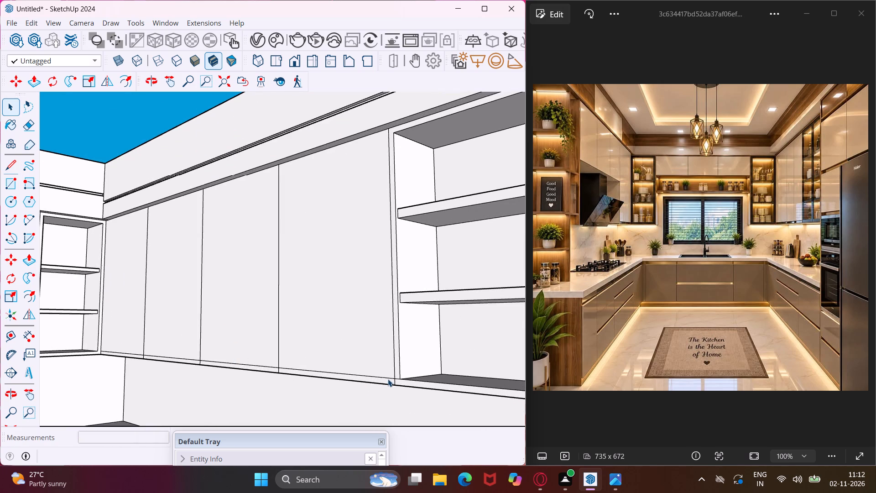
{"action": "key", "text": "e"}
{"action": "scroll", "coordinate": [405, 388], "scroll_direction": "up", "scroll_amount": 11}
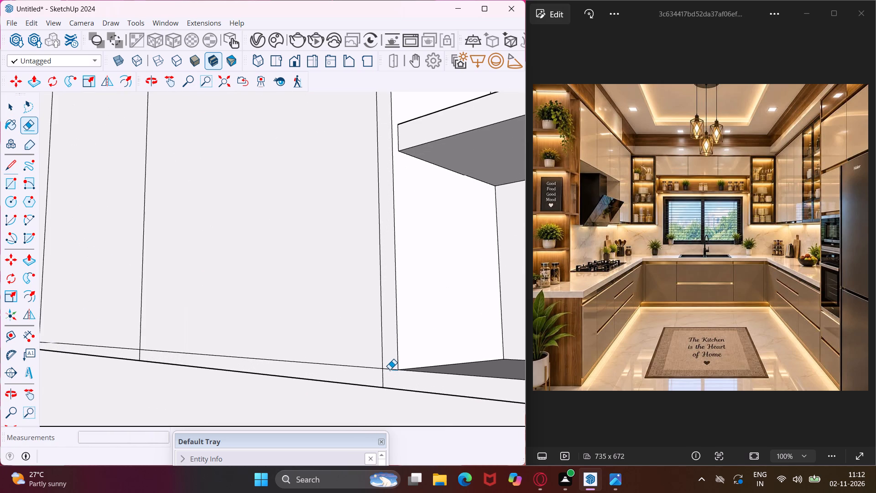
{"action": "left_click", "coordinate": [390, 369]}
{"action": "scroll", "coordinate": [287, 355], "scroll_direction": "down", "scroll_amount": 5}
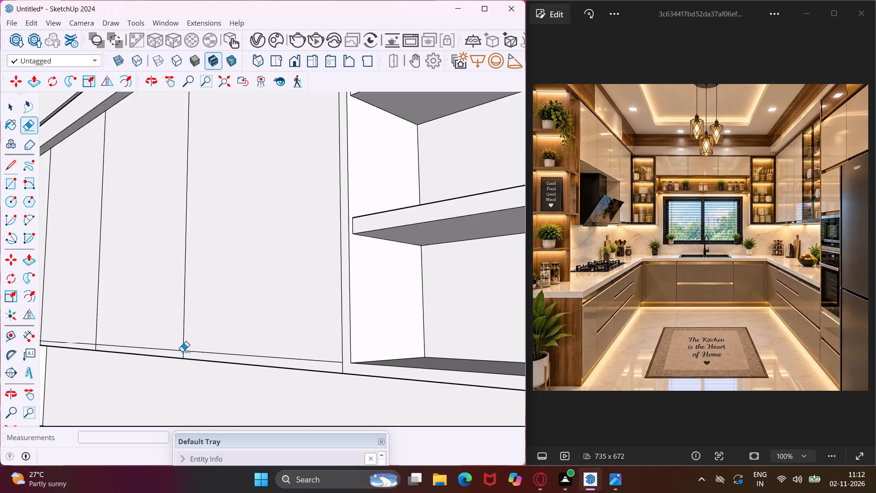
{"action": "scroll", "coordinate": [179, 351], "scroll_direction": "up", "scroll_amount": 8}
{"action": "left_click", "coordinate": [185, 357]}
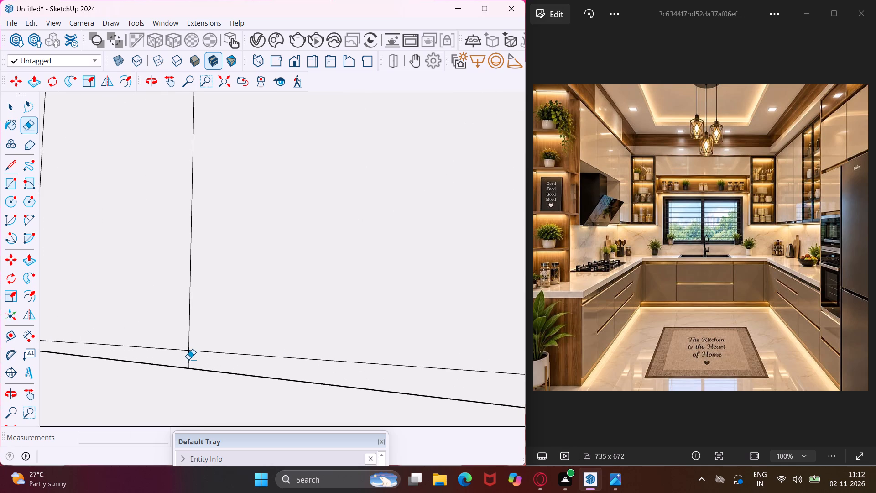
{"action": "left_click", "coordinate": [188, 360]}
{"action": "scroll", "coordinate": [188, 360], "scroll_direction": "down", "scroll_amount": 12}
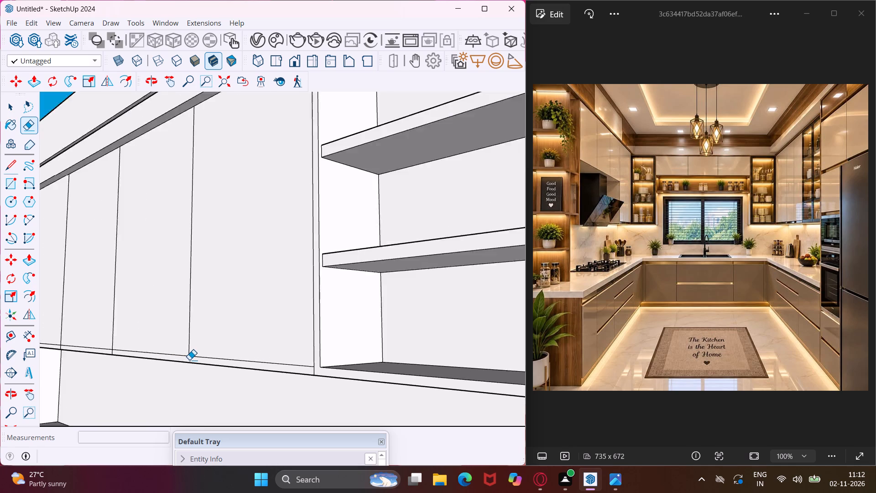
{"action": "scroll", "coordinate": [189, 360], "scroll_direction": "down", "scroll_amount": 4}
{"action": "scroll", "coordinate": [88, 353], "scroll_direction": "up", "scroll_amount": 7}
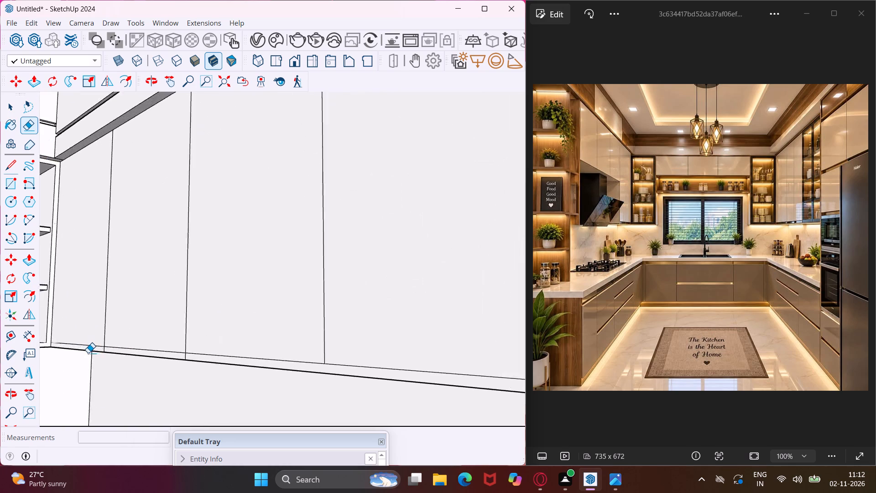
{"action": "scroll", "coordinate": [88, 353], "scroll_direction": "up", "scroll_amount": 8}
{"action": "left_click", "coordinate": [183, 330]}
{"action": "scroll", "coordinate": [130, 363], "scroll_direction": "down", "scroll_amount": 2}
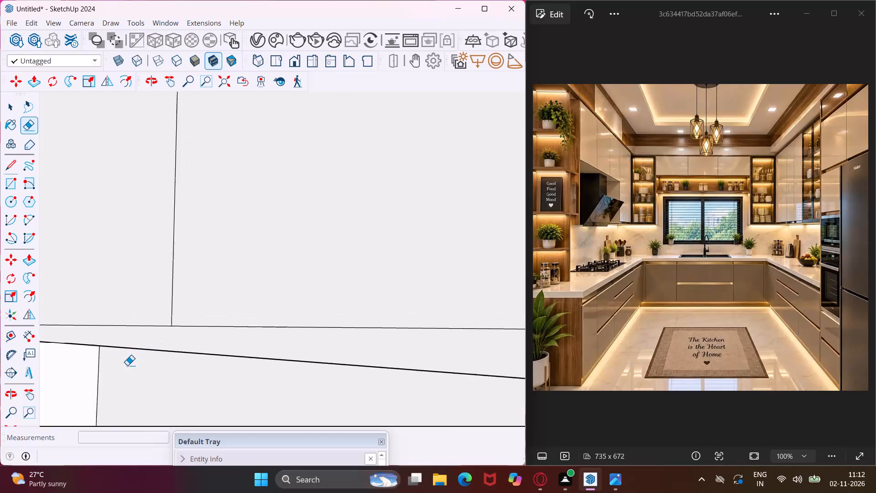
{"action": "scroll", "coordinate": [127, 365], "scroll_direction": "down", "scroll_amount": 6}
{"action": "scroll", "coordinate": [269, 376], "scroll_direction": "up", "scroll_amount": 6}
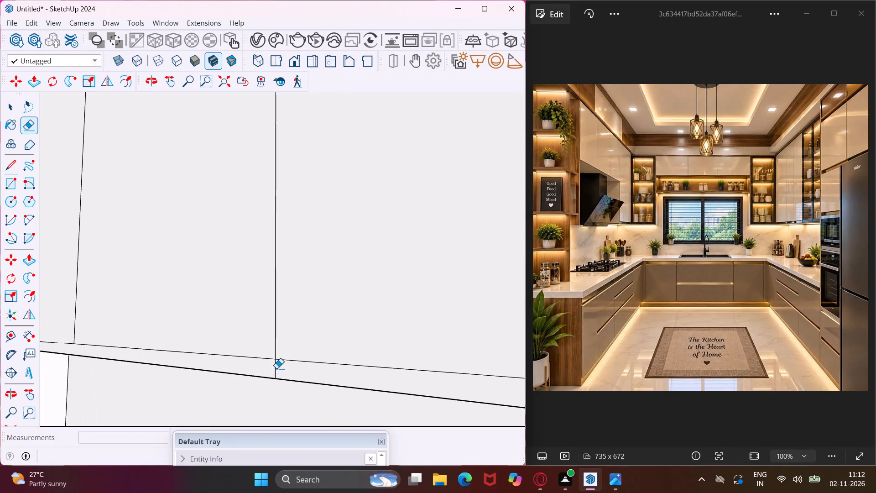
{"action": "left_click", "coordinate": [276, 367]}
{"action": "key", "text": "Escape"}
{"action": "key", "text": "space"}
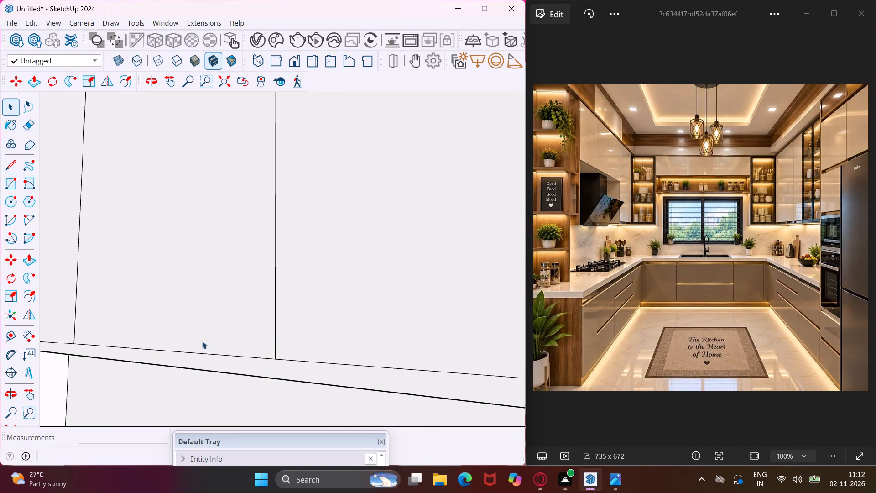
Copy the three vertical door divider lines of the upper cabinets 0.4" sideways toward the open shelves to form narrow gaps.
{"action": "left_click", "coordinate": [75, 338]}
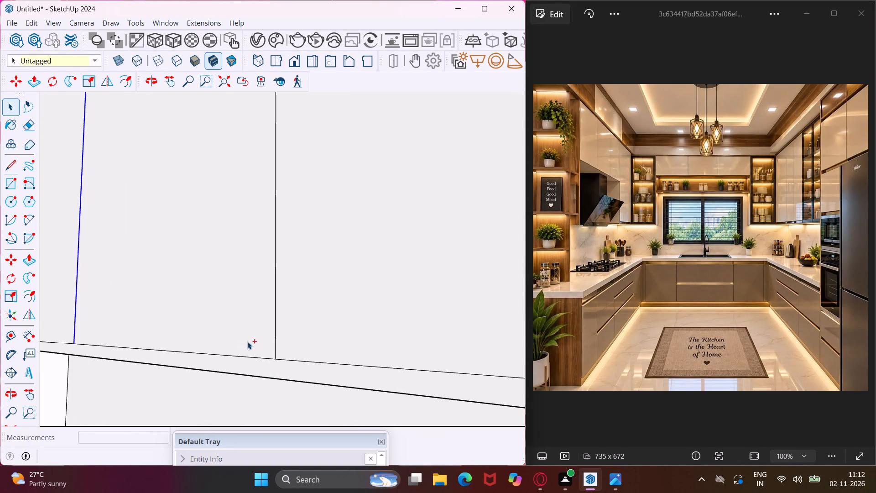
{"action": "left_click", "coordinate": [274, 353], "text": "ctrl"}
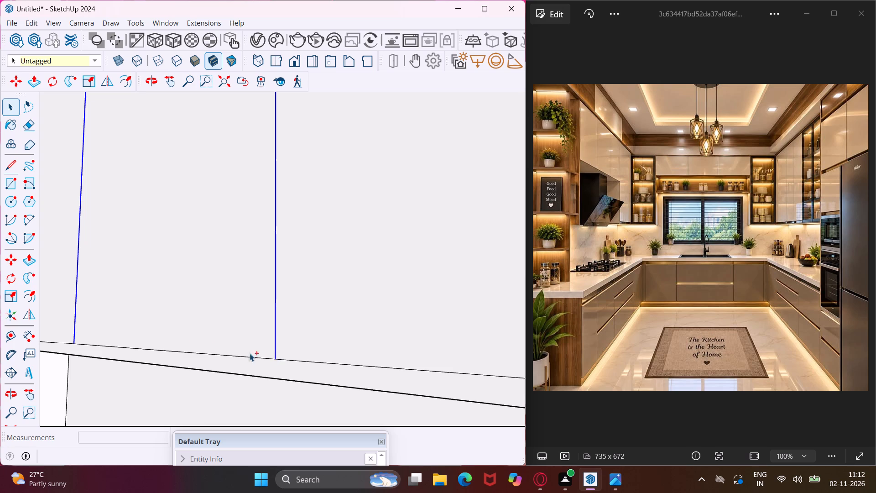
{"action": "scroll", "coordinate": [151, 325], "scroll_direction": "down", "scroll_amount": 8, "text": "ctrl"}
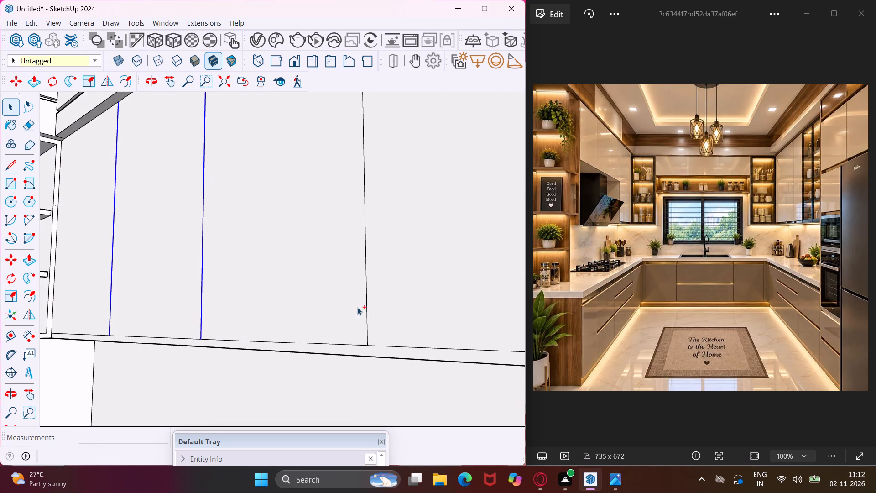
{"action": "scroll", "coordinate": [361, 311], "scroll_direction": "up", "scroll_amount": 6, "text": "ctrl"}
{"action": "left_click", "coordinate": [367, 334], "text": "ctrl"}
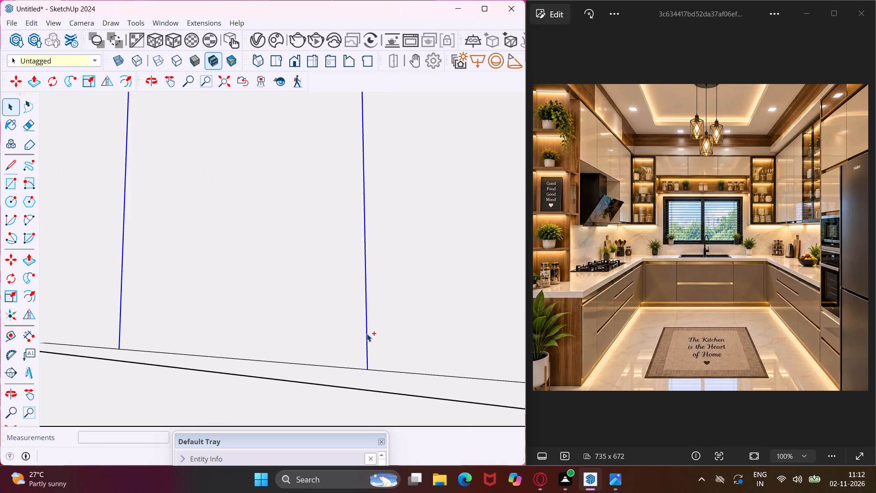
{"action": "key", "text": "m"}
{"action": "scroll", "coordinate": [368, 367], "scroll_direction": "up", "scroll_amount": 2}
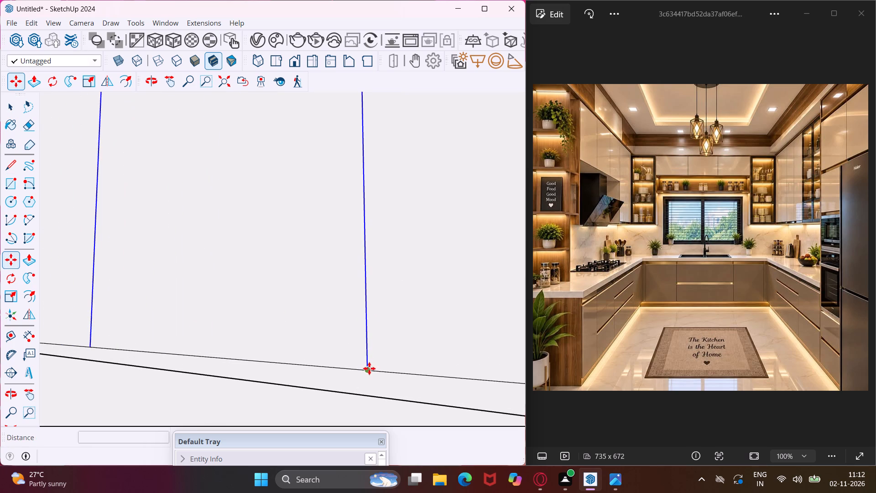
{"action": "left_click", "coordinate": [368, 368]}
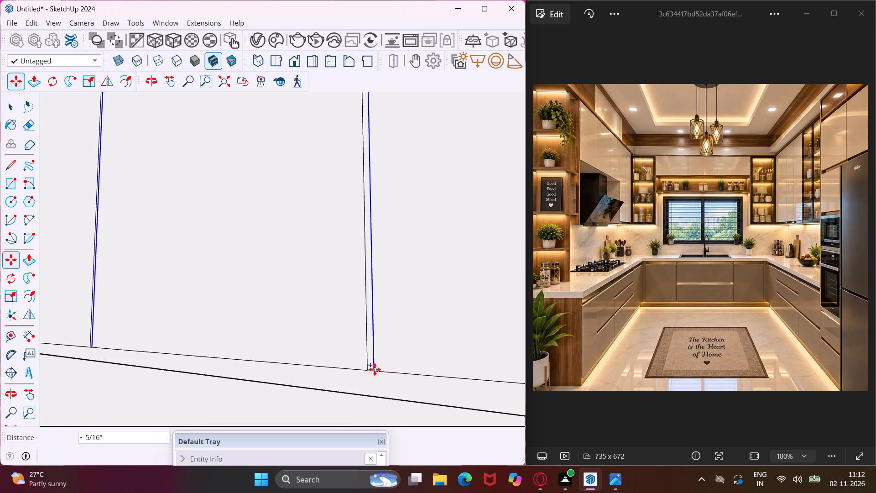
{"action": "type", "text": ".4\""}
{"action": "key", "text": "Return"}
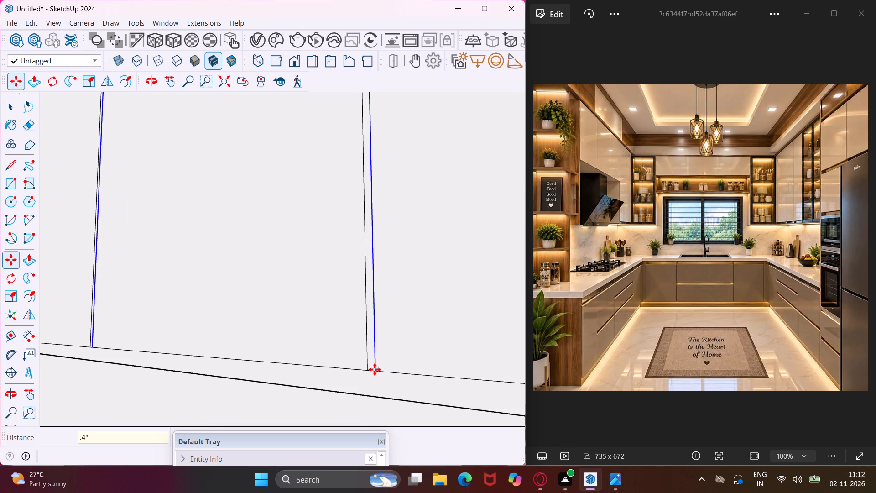
Copy the two vertical door divider lines of the upper cabinets above the window 0.4" sideways to form narrow gaps.
{"action": "scroll", "coordinate": [375, 369], "scroll_direction": "down", "scroll_amount": 3}
{"action": "middle_click_drag", "start_coordinate": [374, 367], "coordinate": [245, 381]}
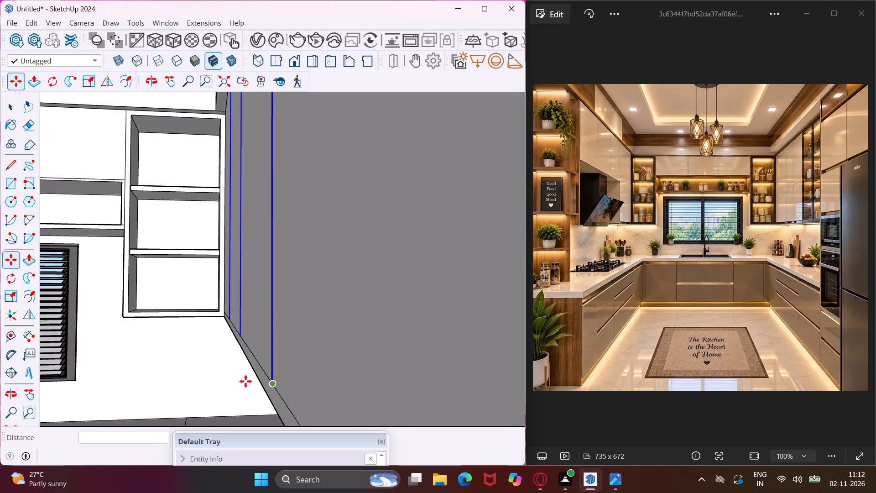
{"action": "middle_click_drag", "start_coordinate": [245, 382], "coordinate": [288, 384]}
{"action": "scroll", "coordinate": [219, 350], "scroll_direction": "down", "scroll_amount": 10}
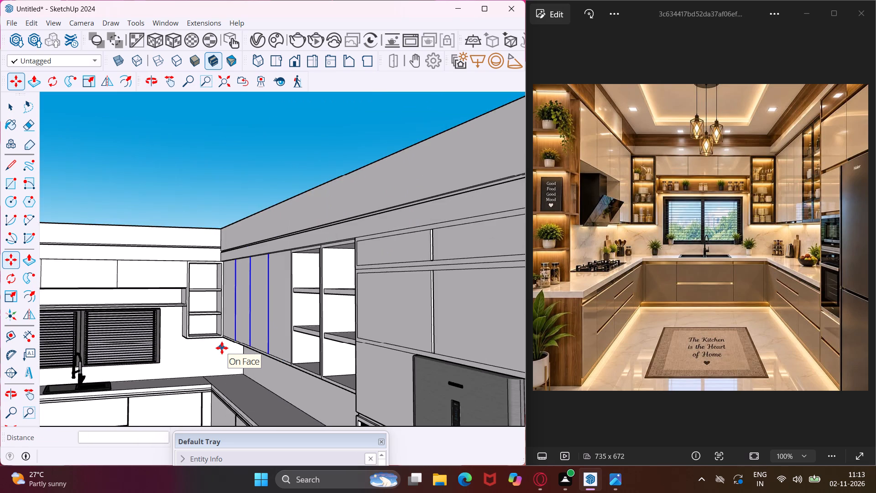
{"action": "scroll", "coordinate": [222, 348], "scroll_direction": "down", "scroll_amount": 5}
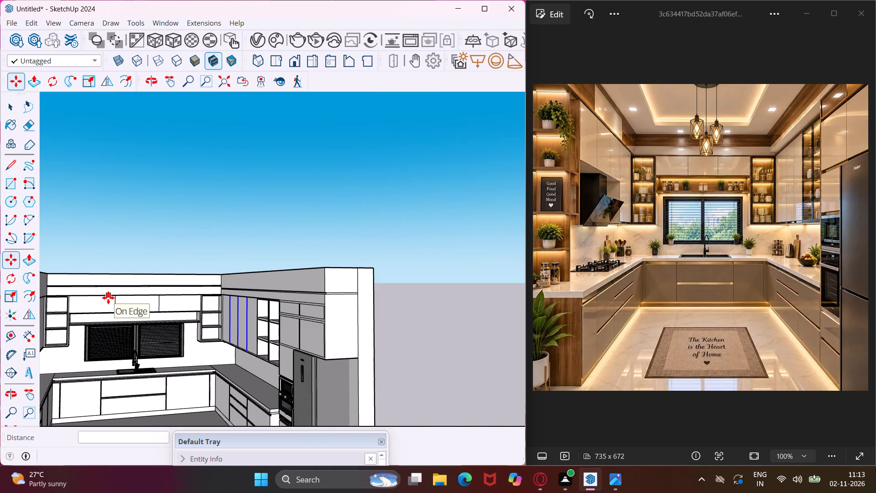
{"action": "key", "text": "Escape"}
{"action": "key", "text": "space"}
{"action": "scroll", "coordinate": [108, 298], "scroll_direction": "up", "scroll_amount": 12}
{"action": "scroll", "coordinate": [140, 329], "scroll_direction": "up", "scroll_amount": 6}
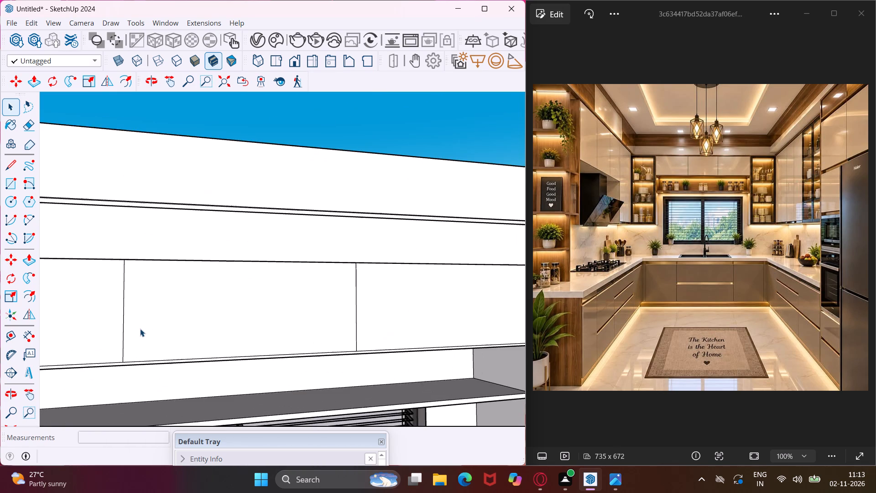
{"action": "middle_click_drag", "start_coordinate": [159, 326], "coordinate": [210, 314]}
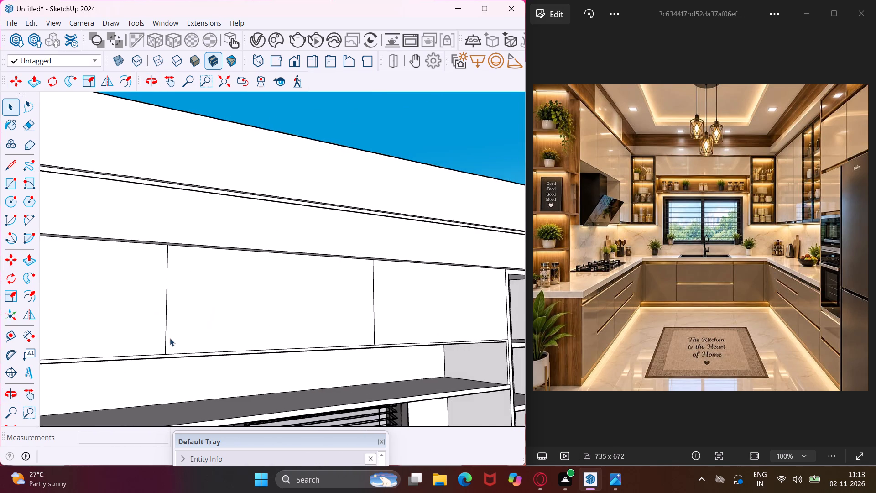
{"action": "scroll", "coordinate": [169, 341], "scroll_direction": "up", "scroll_amount": 3}
{"action": "left_click", "coordinate": [164, 353]}
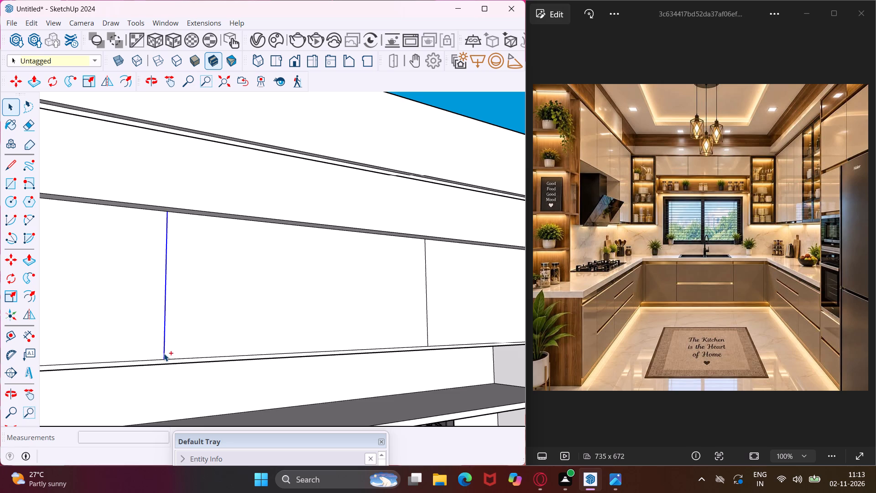
{"action": "left_click", "coordinate": [426, 331], "text": "ctrl"}
{"action": "key", "text": "m"}
{"action": "scroll", "coordinate": [173, 362], "scroll_direction": "up", "scroll_amount": 5}
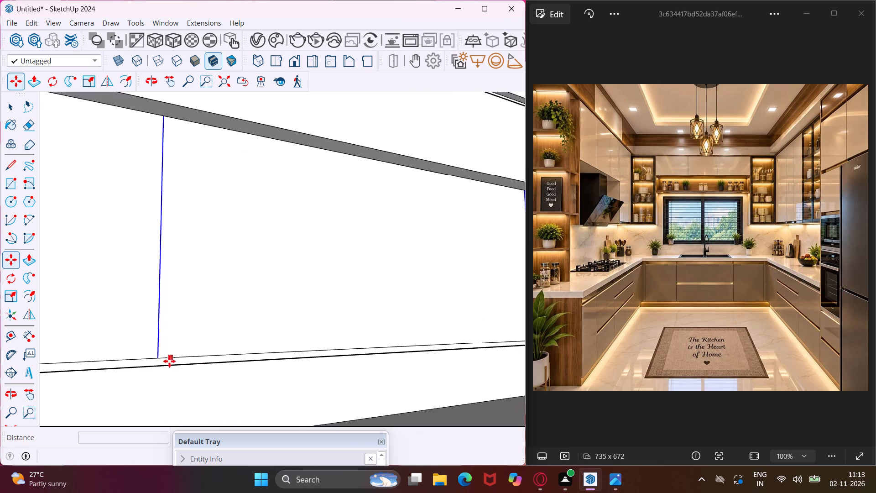
{"action": "scroll", "coordinate": [169, 361], "scroll_direction": "up", "scroll_amount": 3}
{"action": "left_click", "coordinate": [154, 357]}
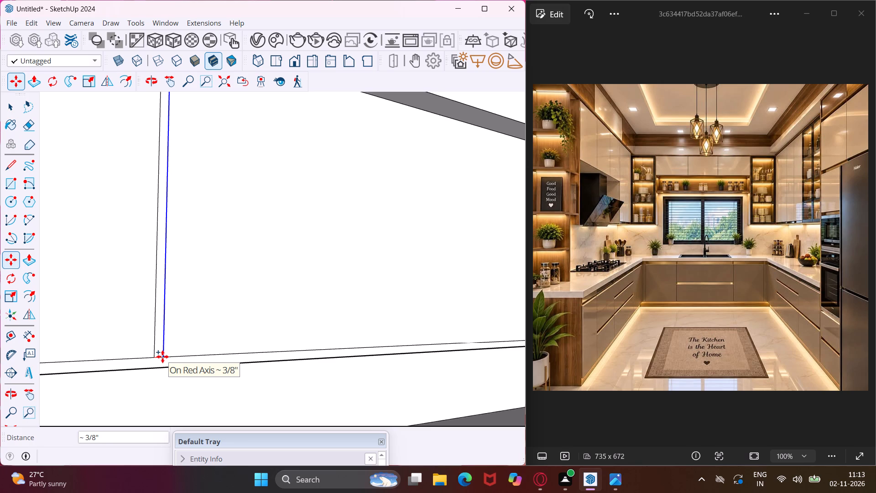
{"action": "type", "text": ".4\""}
{"action": "key", "text": "Return"}
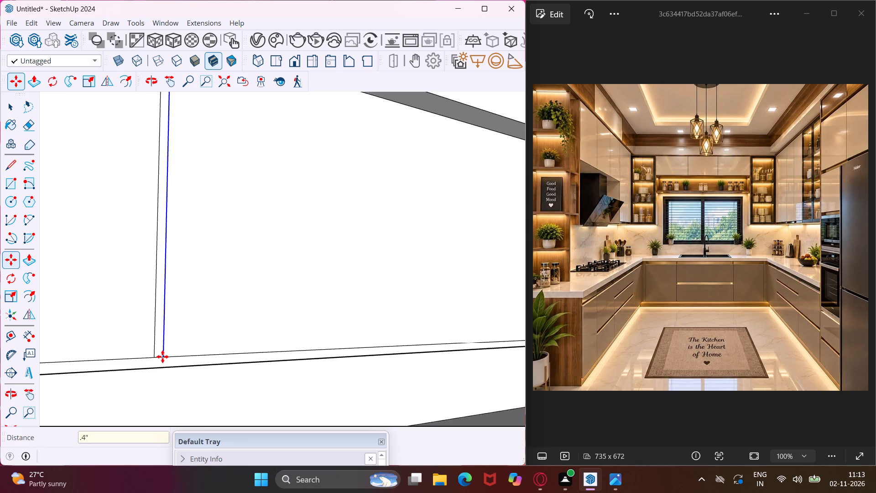
{"action": "scroll", "coordinate": [161, 360], "scroll_direction": "down", "scroll_amount": 3}
{"action": "middle_click_drag", "start_coordinate": [168, 366], "coordinate": [139, 362]}
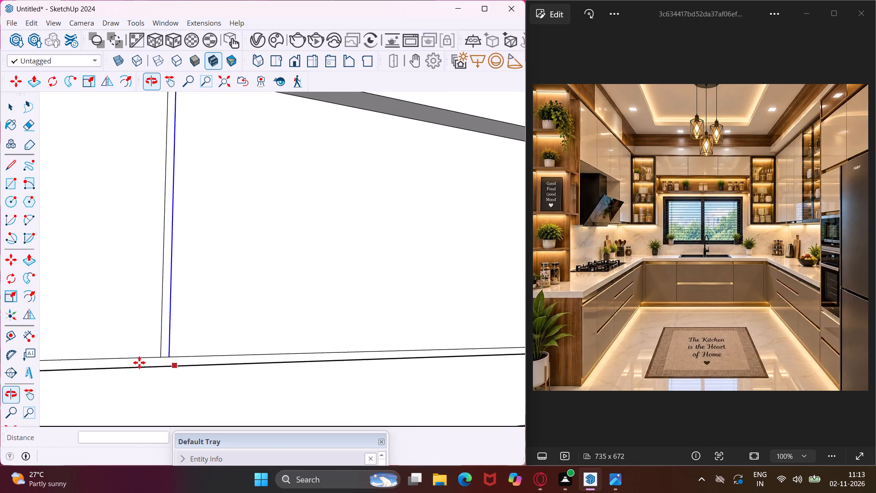
{"action": "scroll", "coordinate": [161, 323], "scroll_direction": "down", "scroll_amount": 8}
{"action": "middle_click_drag", "start_coordinate": [197, 322], "coordinate": [132, 323]}
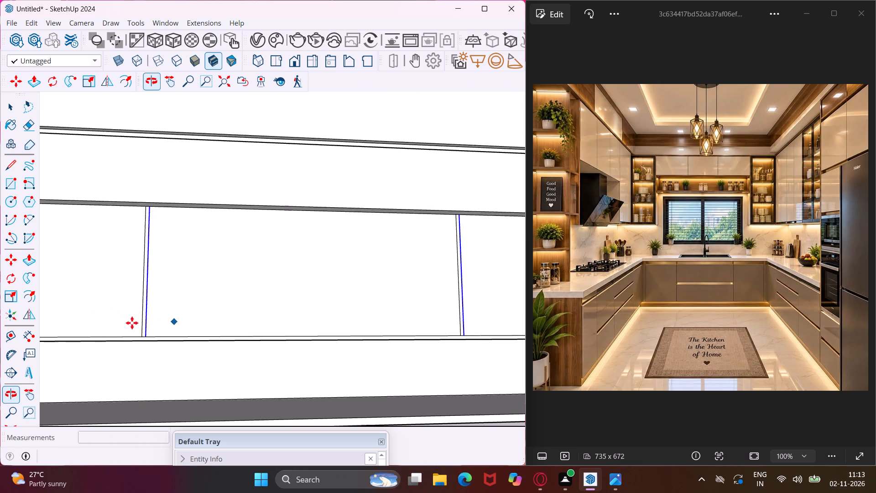
{"action": "scroll", "coordinate": [176, 282], "scroll_direction": "down", "scroll_amount": 10}
{"action": "key", "text": "Escape"}
{"action": "key", "text": "space"}
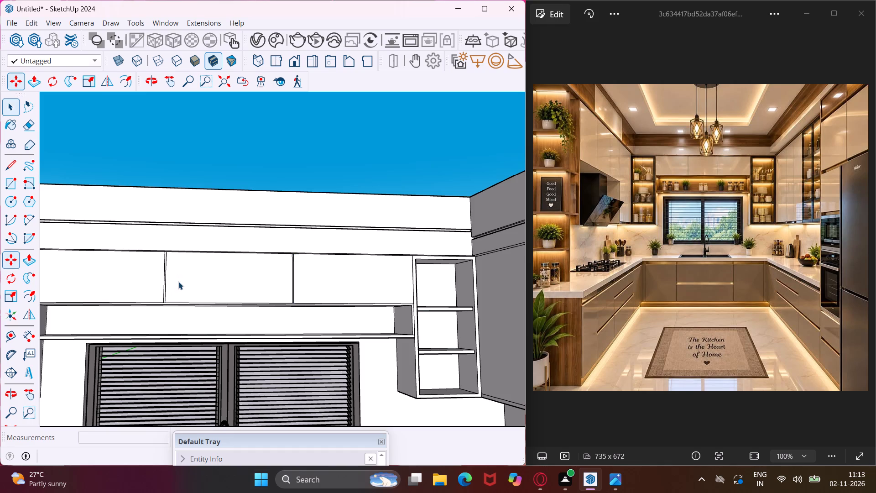
Push the two narrow door gap faces of the upper cabinets above the window back 3/4".
{"action": "scroll", "coordinate": [154, 289], "scroll_direction": "up", "scroll_amount": 5}
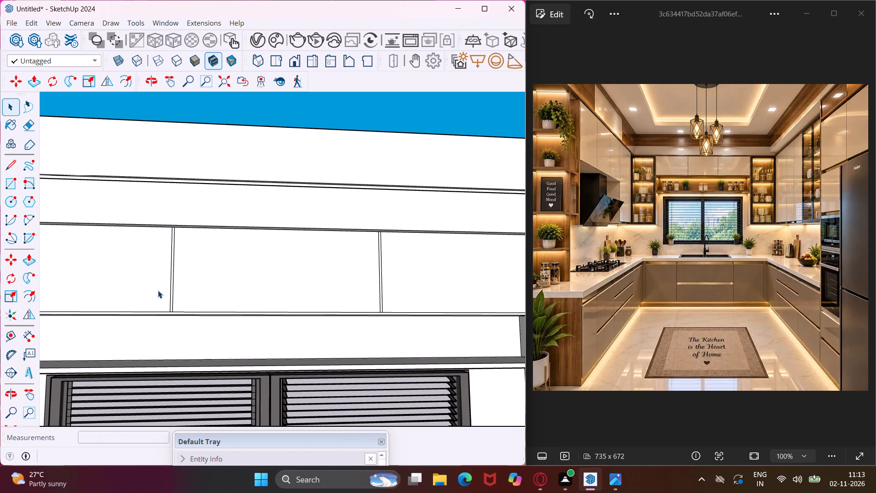
{"action": "scroll", "coordinate": [158, 290], "scroll_direction": "up", "scroll_amount": 12}
{"action": "left_click", "coordinate": [181, 298]}
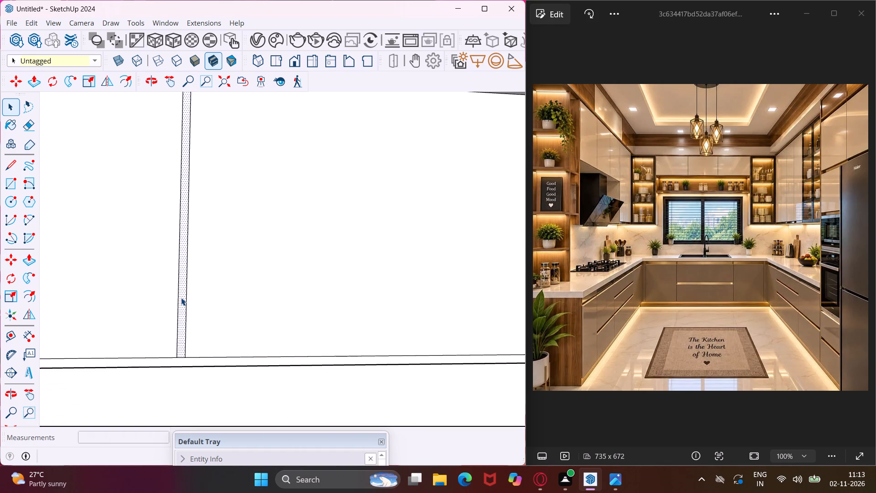
{"action": "key", "text": "p"}
{"action": "left_click", "coordinate": [181, 298]}
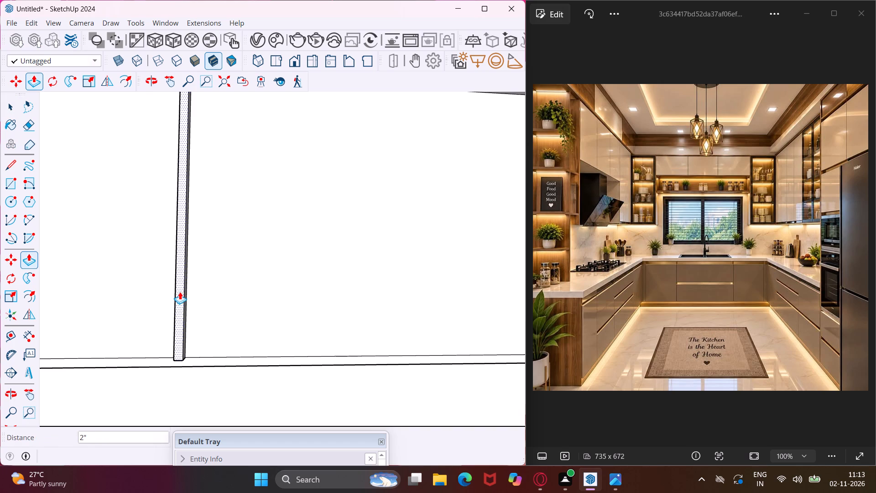
{"action": "middle_click_drag", "start_coordinate": [180, 292], "coordinate": [99, 334]}
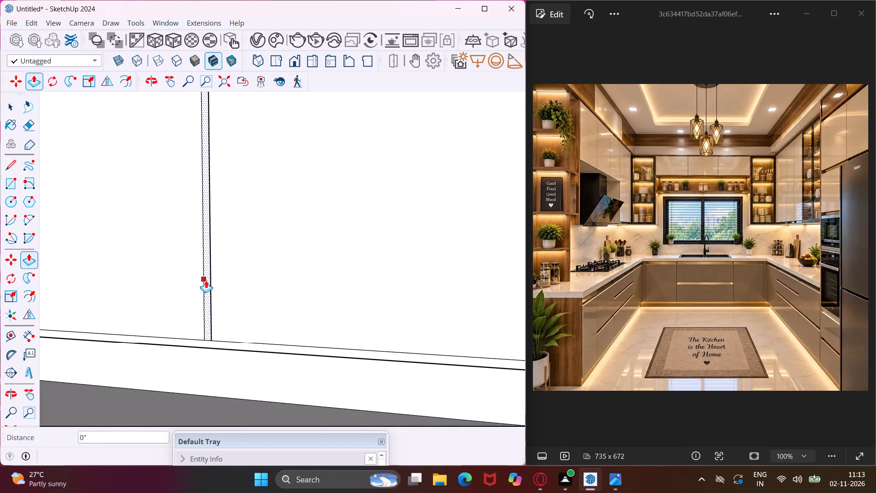
{"action": "type", "text": ".75\""}
{"action": "key", "text": "Return"}
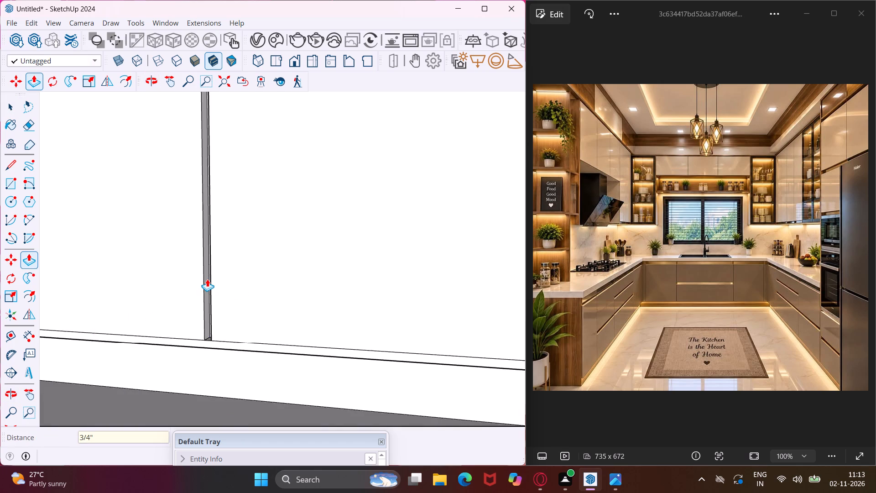
{"action": "scroll", "coordinate": [207, 279], "scroll_direction": "down", "scroll_amount": 5}
{"action": "middle_click_drag", "start_coordinate": [172, 274], "coordinate": [217, 276]}
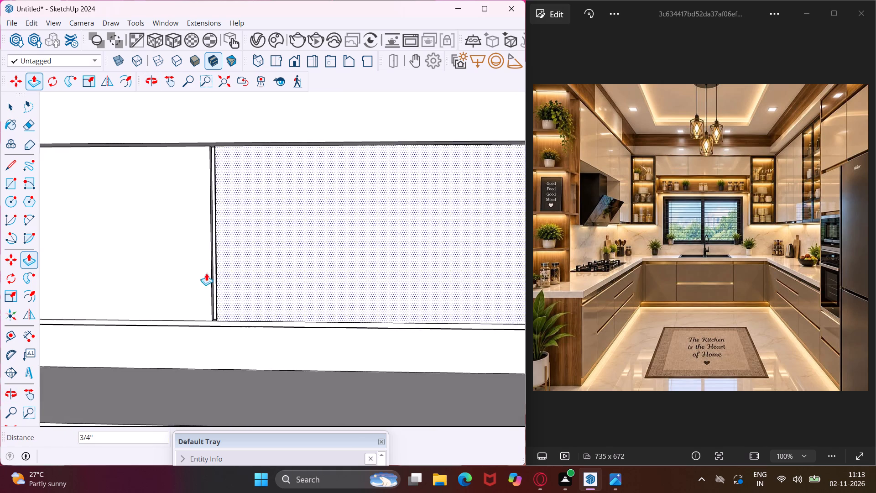
{"action": "scroll", "coordinate": [124, 272], "scroll_direction": "down", "scroll_amount": 7}
{"action": "scroll", "coordinate": [393, 272], "scroll_direction": "up", "scroll_amount": 7}
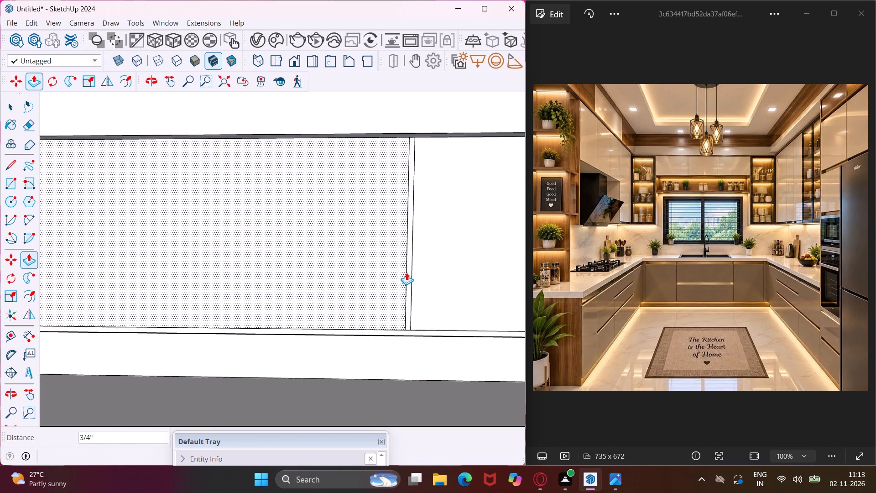
{"action": "scroll", "coordinate": [407, 273], "scroll_direction": "up", "scroll_amount": 1}
{"action": "double_click", "coordinate": [407, 273]}
Push the three narrow door gap faces of the side-wall upper cabinets, between the corner unit and open shelves, back 3/4".
{"action": "scroll", "coordinate": [256, 257], "scroll_direction": "down", "scroll_amount": 10}
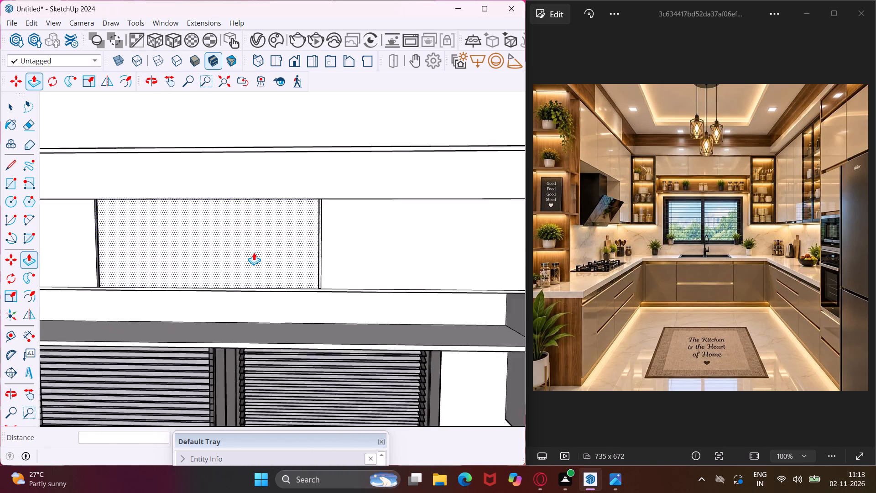
{"action": "scroll", "coordinate": [254, 252], "scroll_direction": "down", "scroll_amount": 16}
{"action": "middle_click_drag", "start_coordinate": [325, 281], "coordinate": [381, 299]}
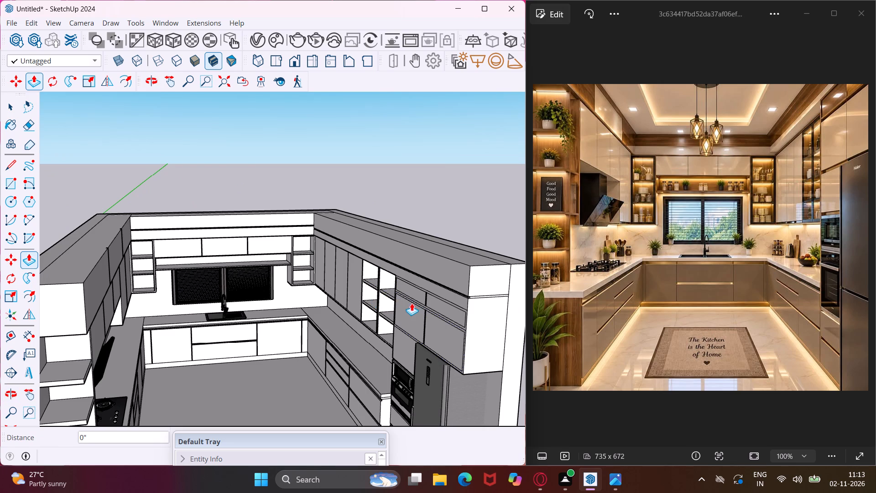
{"action": "scroll", "coordinate": [425, 304], "scroll_direction": "up", "scroll_amount": 4}
{"action": "scroll", "coordinate": [323, 245], "scroll_direction": "up", "scroll_amount": 11}
{"action": "middle_click_drag", "start_coordinate": [323, 244], "coordinate": [451, 286]}
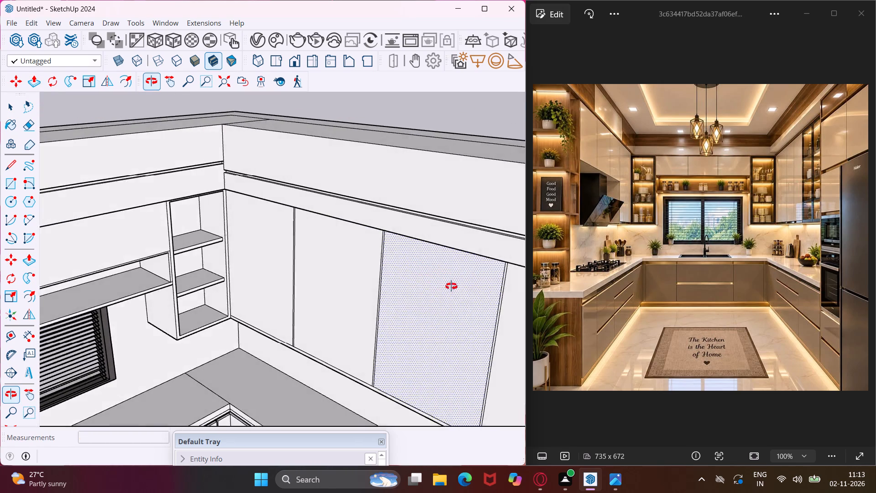
{"action": "middle_click_drag", "start_coordinate": [451, 286], "coordinate": [458, 288]}
{"action": "scroll", "coordinate": [303, 262], "scroll_direction": "up", "scroll_amount": 11}
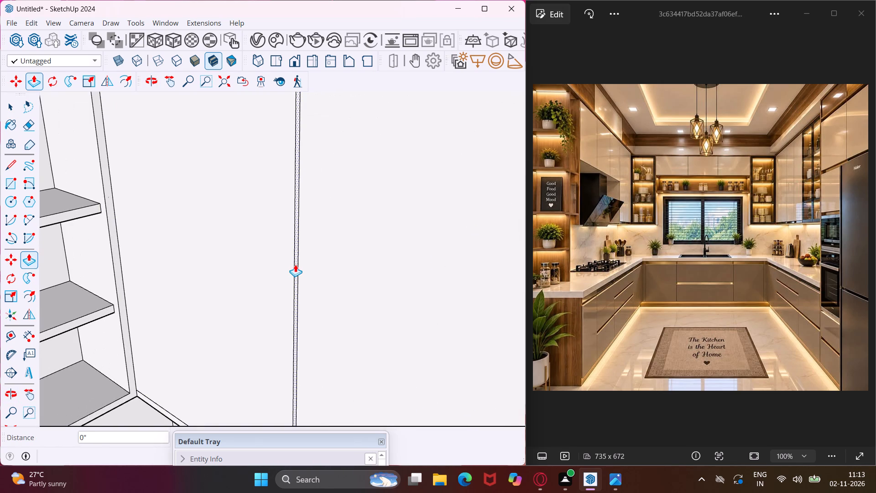
{"action": "double_click", "coordinate": [295, 264]}
{"action": "scroll", "coordinate": [175, 263], "scroll_direction": "down", "scroll_amount": 9}
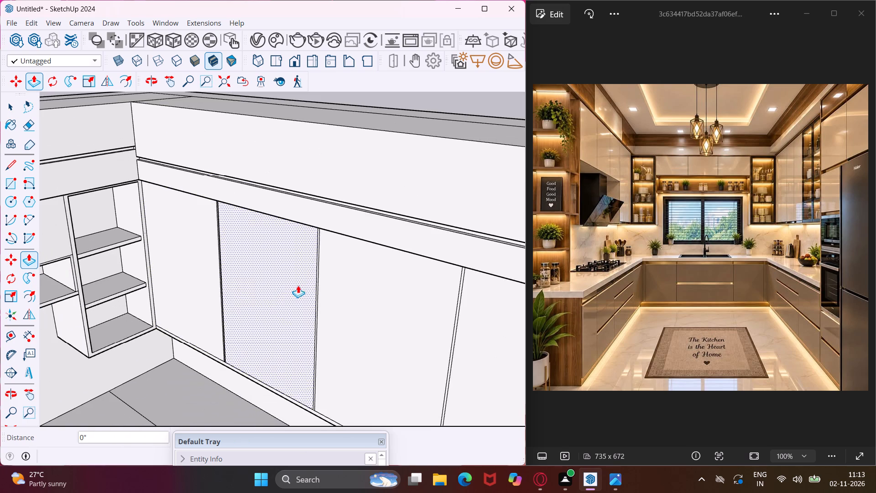
{"action": "scroll", "coordinate": [312, 271], "scroll_direction": "up", "scroll_amount": 11}
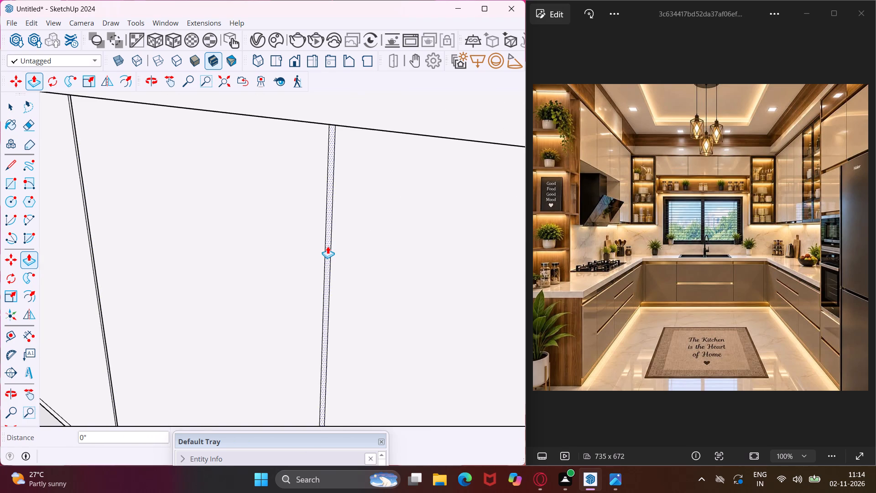
{"action": "double_click", "coordinate": [328, 246]}
{"action": "scroll", "coordinate": [217, 243], "scroll_direction": "down", "scroll_amount": 12}
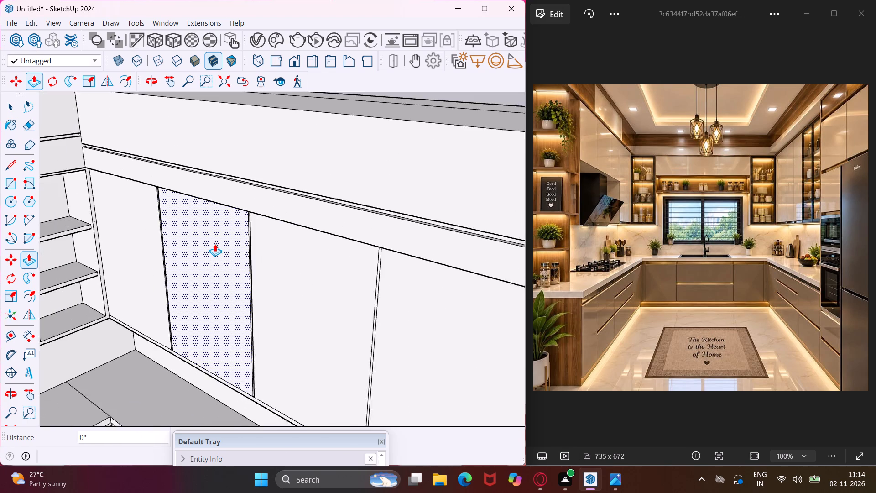
{"action": "scroll", "coordinate": [355, 293], "scroll_direction": "up", "scroll_amount": 7}
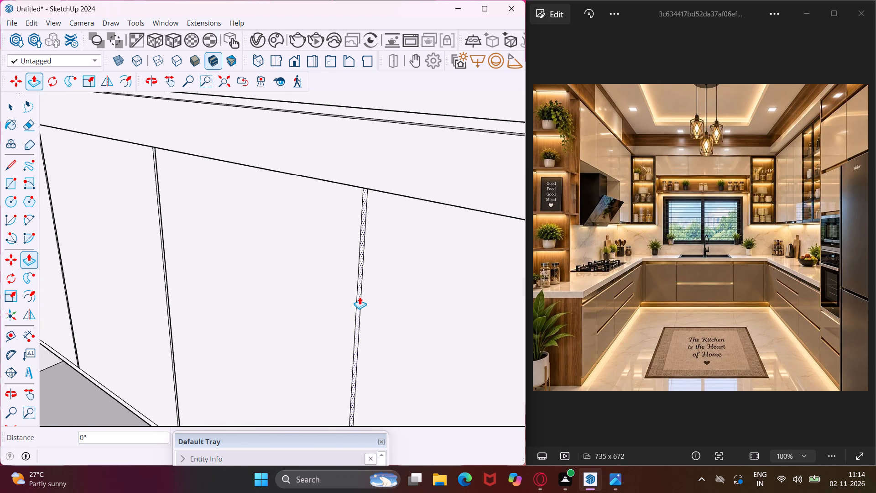
{"action": "double_click", "coordinate": [360, 297]}
Try to push the toe-kick face under the base cabinets beside the oven unit back 4".
{"action": "scroll", "coordinate": [268, 282], "scroll_direction": "down", "scroll_amount": 9}
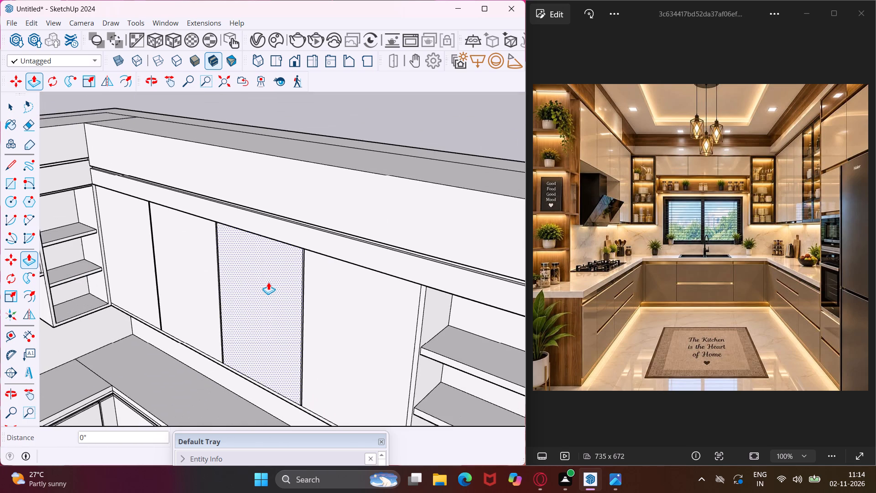
{"action": "middle_click_drag", "start_coordinate": [266, 280], "coordinate": [250, 194]}
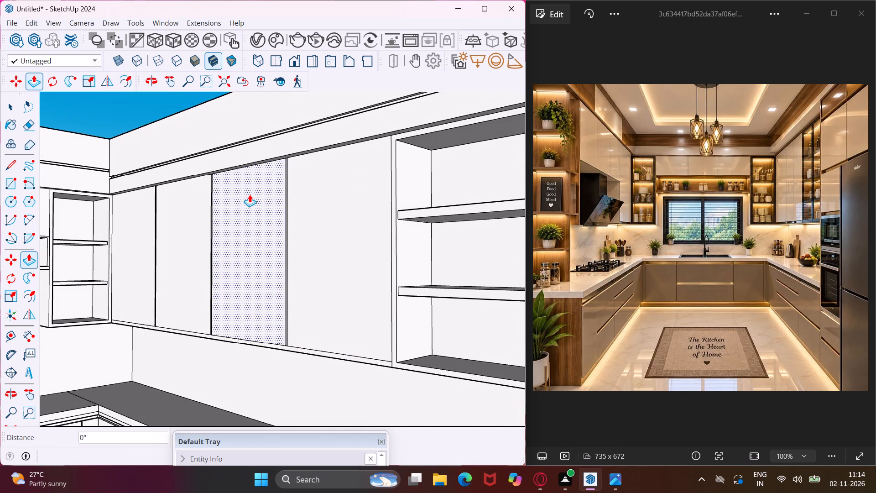
{"action": "scroll", "coordinate": [250, 194], "scroll_direction": "down", "scroll_amount": 11}
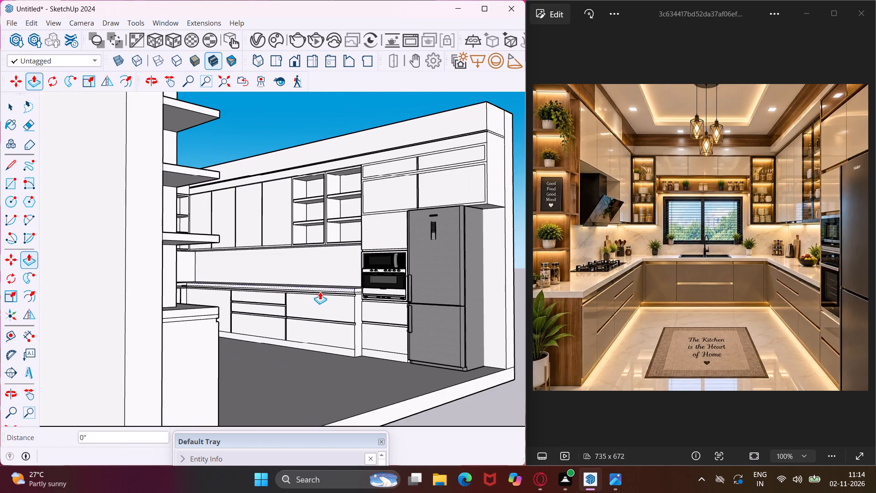
{"action": "key", "text": "Escape"}
{"action": "scroll", "coordinate": [343, 353], "scroll_direction": "up", "scroll_amount": 7}
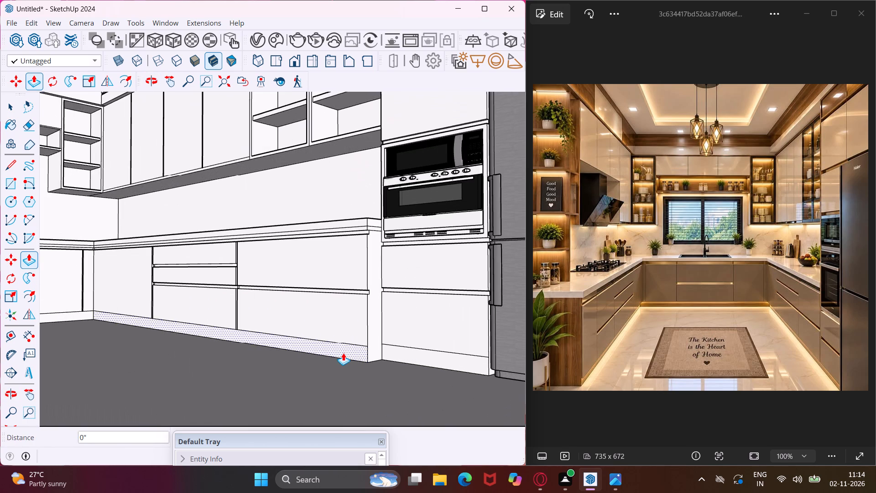
{"action": "left_click", "coordinate": [344, 350]}
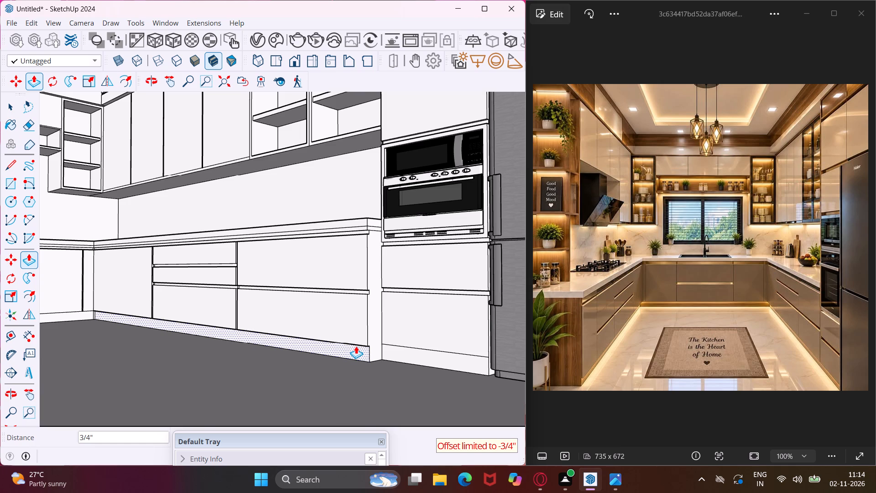
{"action": "type", "text": "4\""}
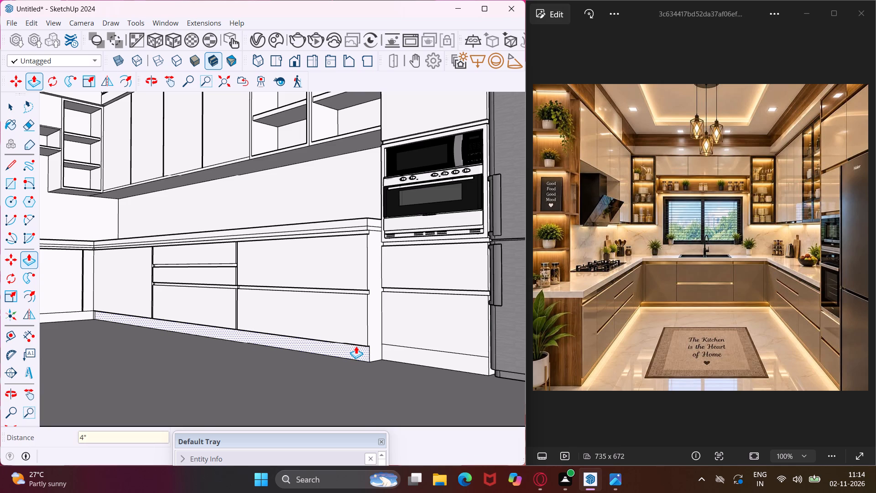
{"action": "key", "text": "Return"}
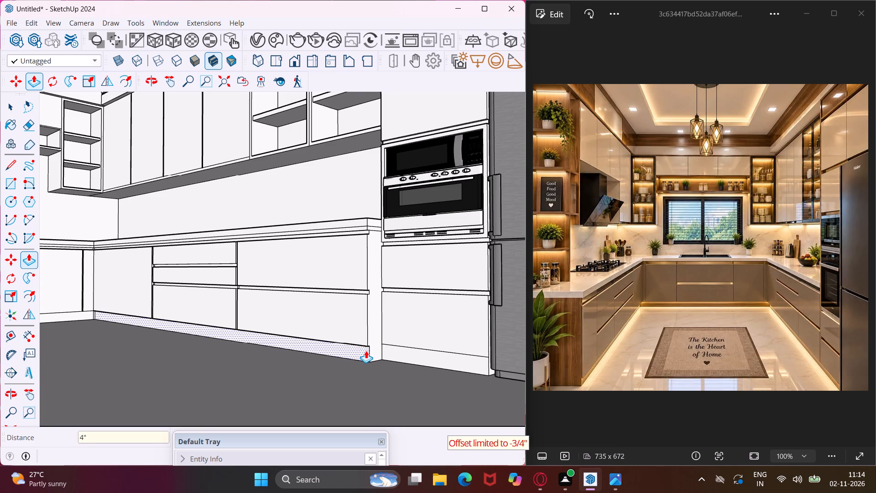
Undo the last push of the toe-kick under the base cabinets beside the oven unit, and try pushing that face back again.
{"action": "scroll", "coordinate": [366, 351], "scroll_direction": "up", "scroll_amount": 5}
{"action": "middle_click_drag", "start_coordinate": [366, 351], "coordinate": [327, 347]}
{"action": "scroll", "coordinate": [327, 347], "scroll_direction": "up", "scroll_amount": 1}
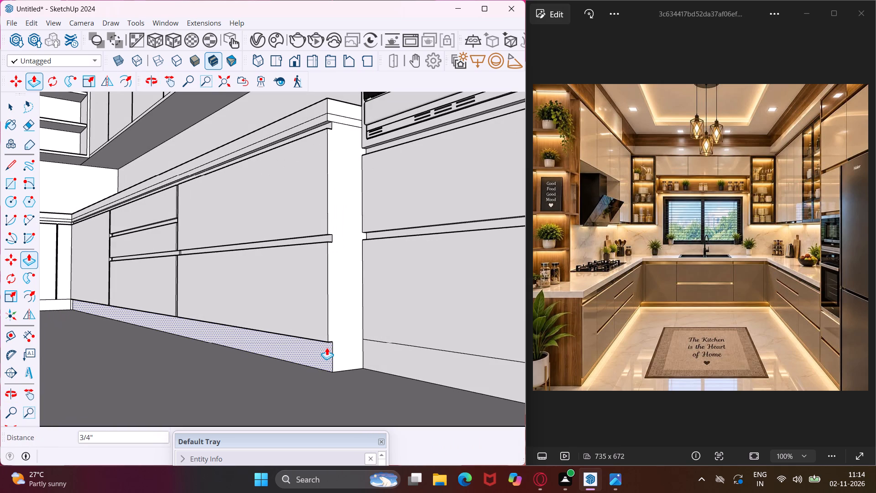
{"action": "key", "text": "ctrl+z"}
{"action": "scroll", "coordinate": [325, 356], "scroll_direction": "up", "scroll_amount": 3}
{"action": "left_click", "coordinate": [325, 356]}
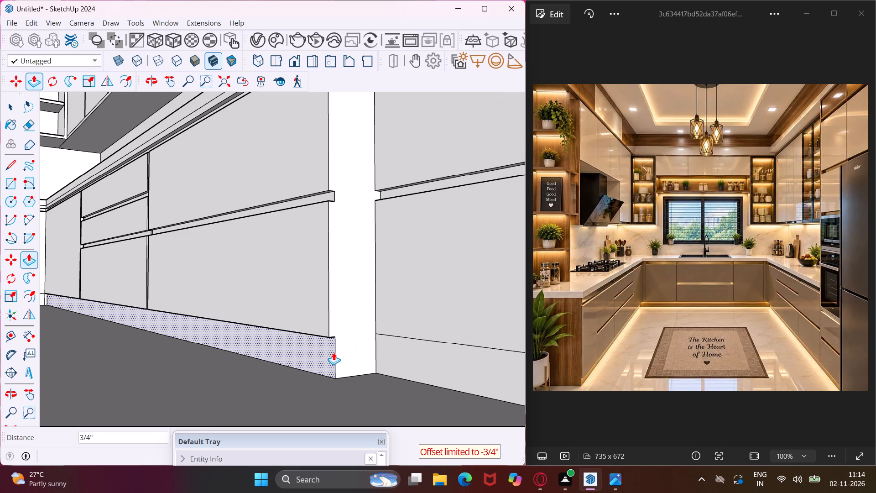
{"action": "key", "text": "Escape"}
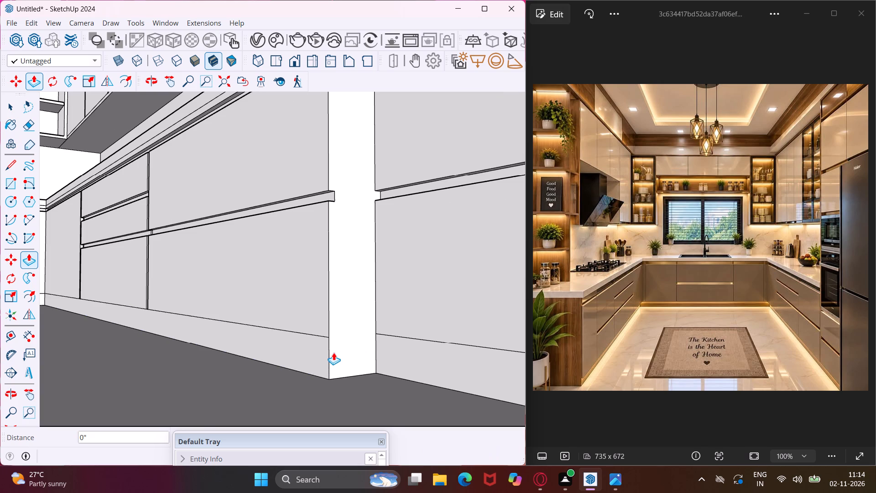
Push the toe-kick face under the oven unit's drawers back, entering a distance of 4".
{"action": "scroll", "coordinate": [339, 345], "scroll_direction": "down", "scroll_amount": 6}
{"action": "left_click", "coordinate": [372, 351]}
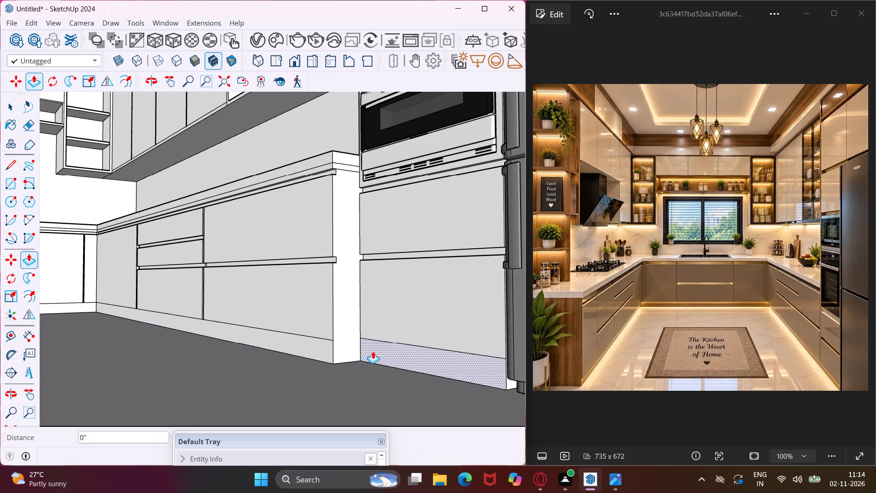
{"action": "type", "text": "4\""}
{"action": "key", "text": "Return"}
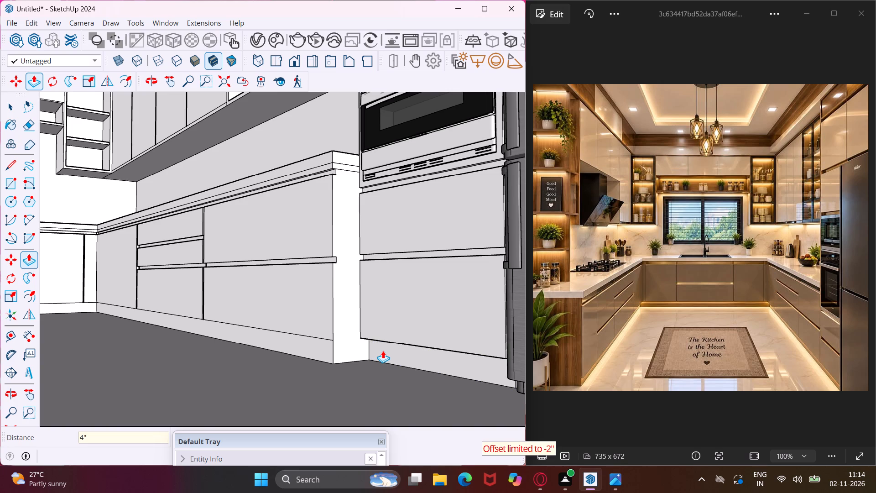
Push the toe-kick face of the base cabinets beside the oven unit back twice, the second time about 2 15/16".
{"action": "scroll", "coordinate": [328, 342], "scroll_direction": "up", "scroll_amount": 3}
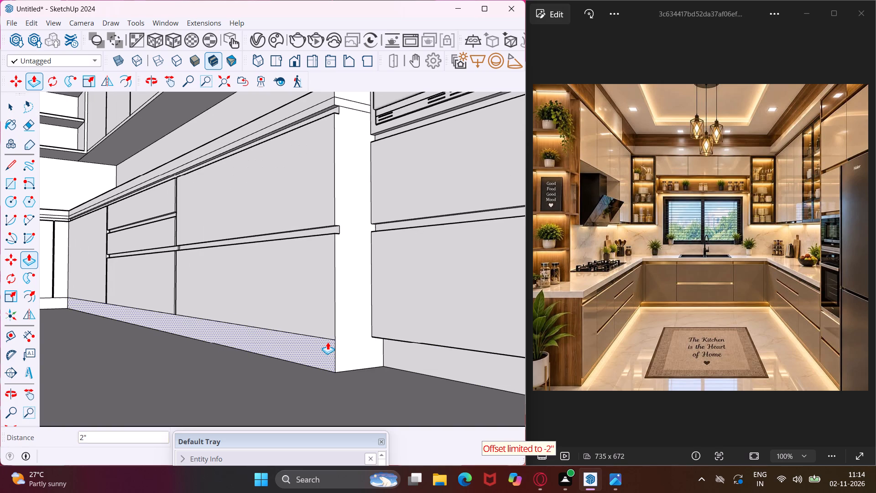
{"action": "left_click", "coordinate": [328, 342]}
{"action": "left_click", "coordinate": [339, 340]}
{"action": "key", "text": "Escape"}
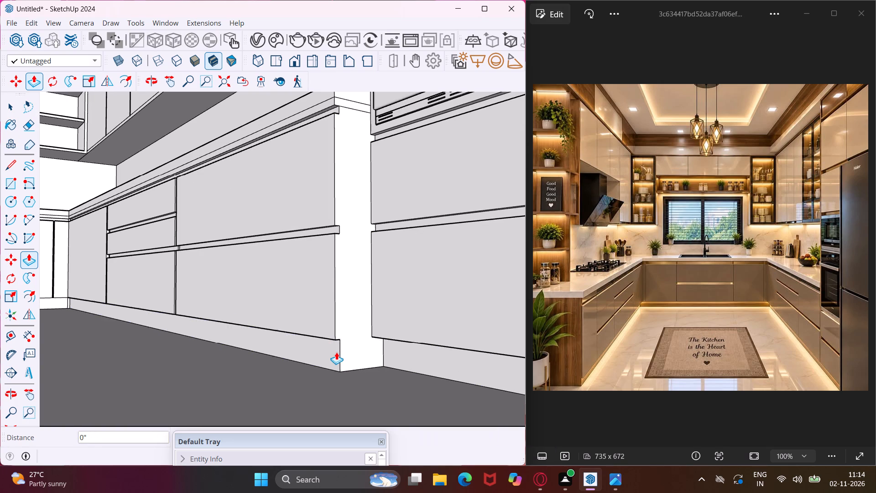
{"action": "left_click", "coordinate": [333, 351]}
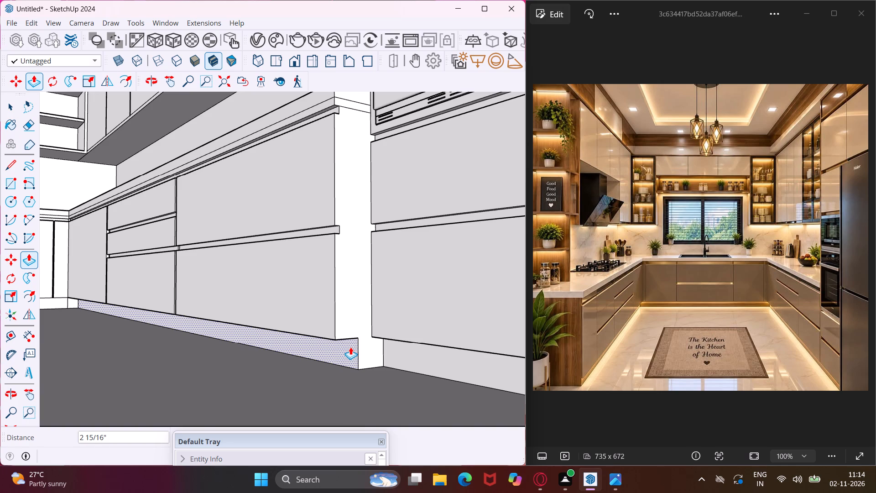
{"action": "left_click", "coordinate": [350, 347]}
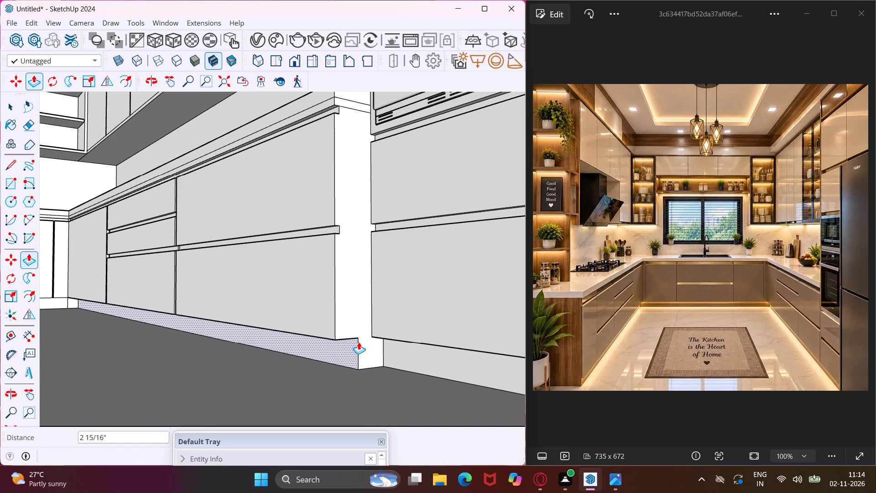
Push the toe-kick face under the window-wall base cabinets and its corner piece back 3/4", and the long face about 2 3/8" further.
{"action": "scroll", "coordinate": [373, 337], "scroll_direction": "down", "scroll_amount": 10}
{"action": "scroll", "coordinate": [127, 307], "scroll_direction": "up", "scroll_amount": 4}
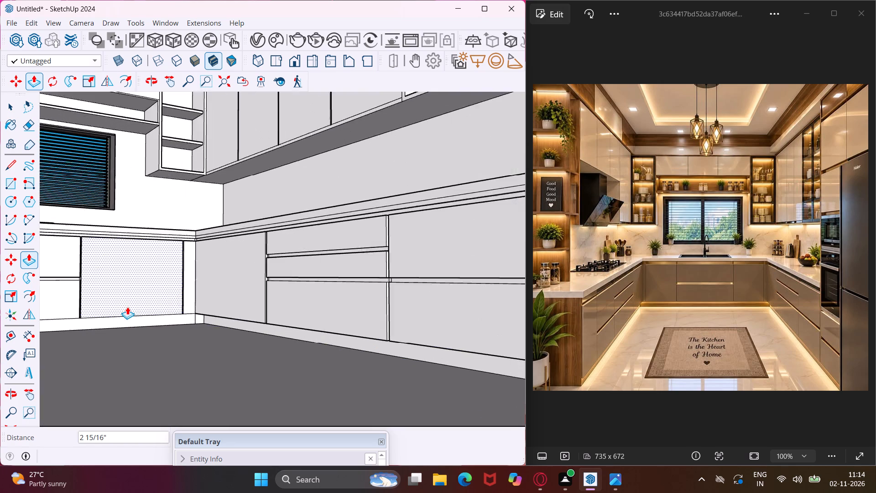
{"action": "scroll", "coordinate": [127, 307], "scroll_direction": "up", "scroll_amount": 6}
{"action": "scroll", "coordinate": [167, 319], "scroll_direction": "up", "scroll_amount": 5}
{"action": "scroll", "coordinate": [201, 331], "scroll_direction": "up", "scroll_amount": 4}
{"action": "double_click", "coordinate": [201, 331]}
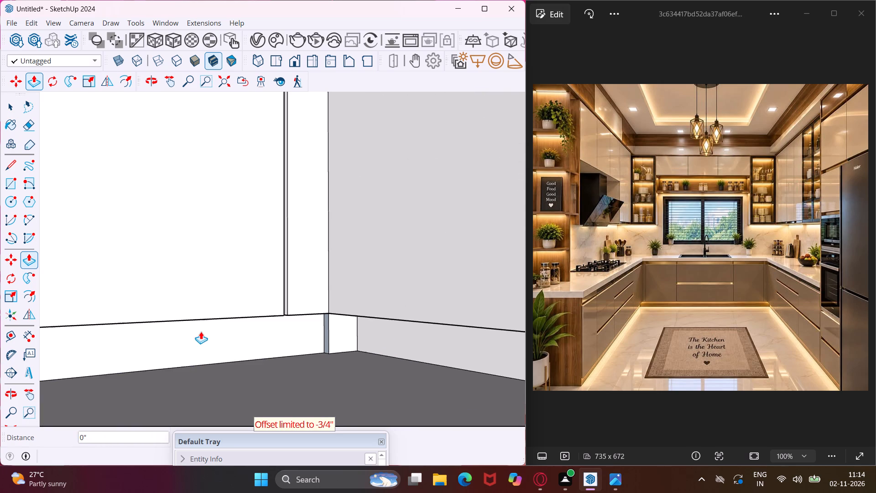
{"action": "double_click", "coordinate": [333, 332]}
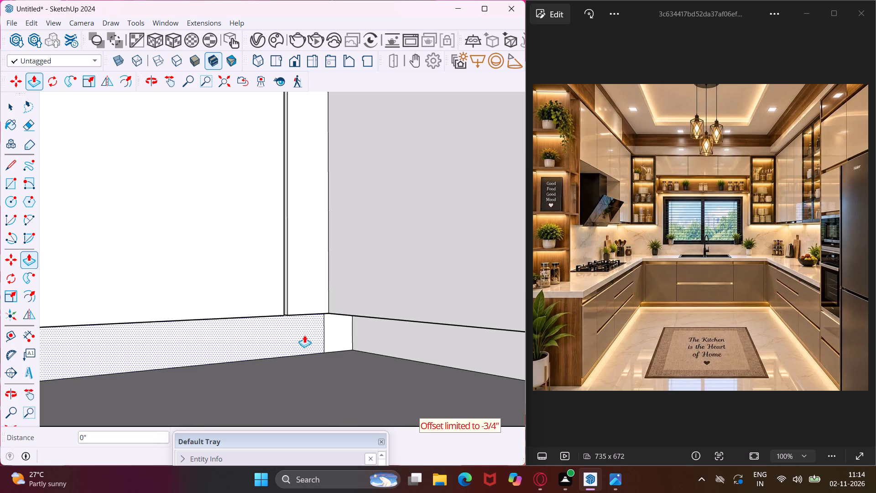
{"action": "left_click", "coordinate": [304, 335]}
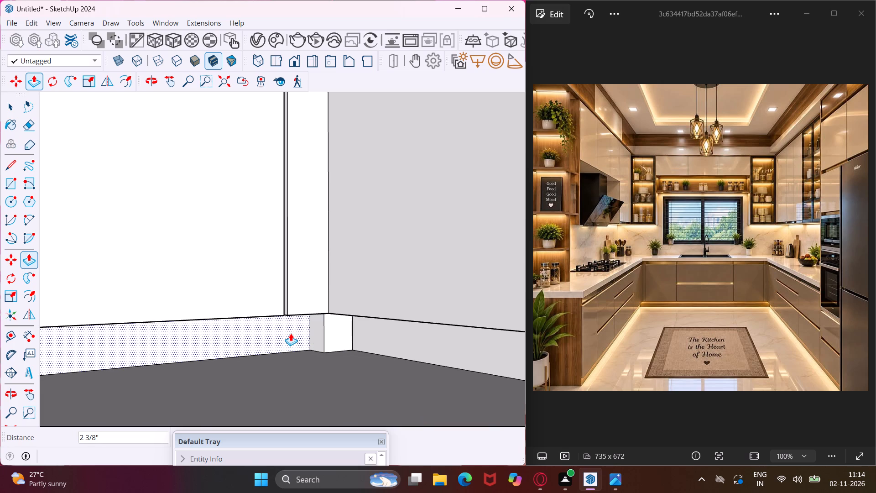
{"action": "left_click", "coordinate": [291, 333]}
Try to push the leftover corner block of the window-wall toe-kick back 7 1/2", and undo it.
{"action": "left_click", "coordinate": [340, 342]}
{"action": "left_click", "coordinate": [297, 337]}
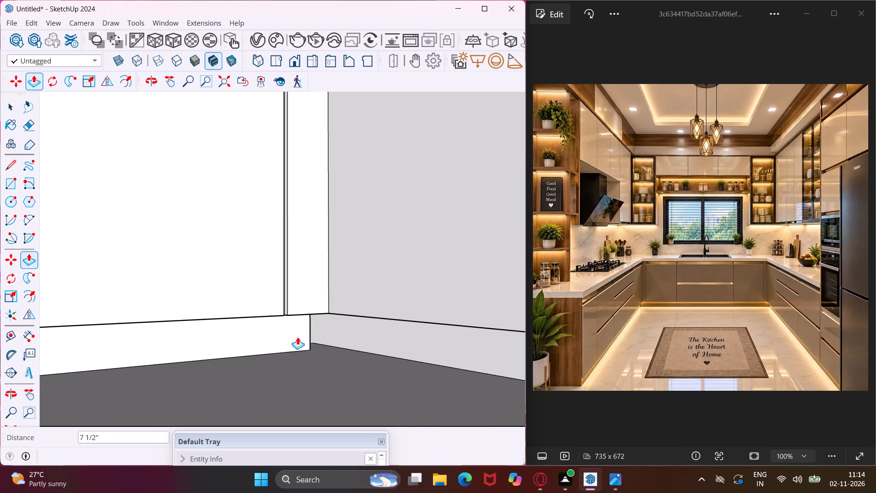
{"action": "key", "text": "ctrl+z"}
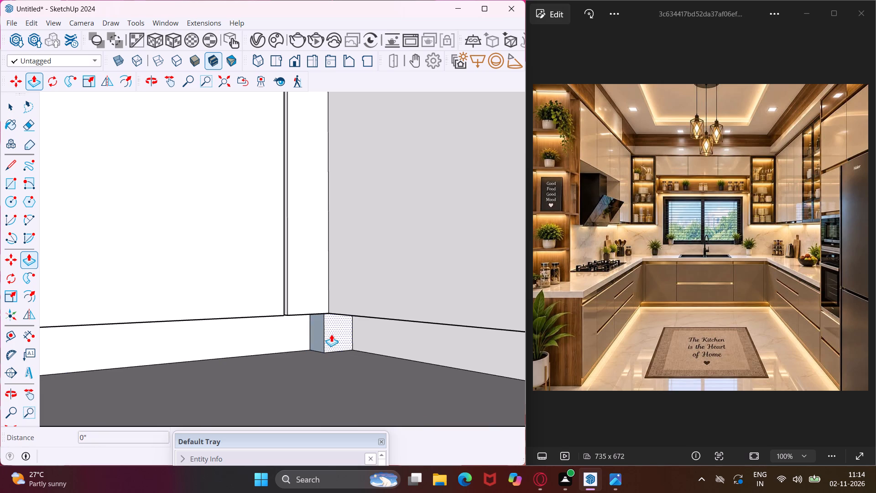
Push the leftover toe-kick corner block back 2 3/8", flush with the recessed window-wall toe-kick face.
{"action": "left_click", "coordinate": [331, 334]}
{"action": "left_click", "coordinate": [291, 338]}
Push the toe-kick face under the hob-side base cabinets back twice from the window-wall corner, the second time about 2 1/8".
{"action": "scroll", "coordinate": [274, 334], "scroll_direction": "down", "scroll_amount": 6}
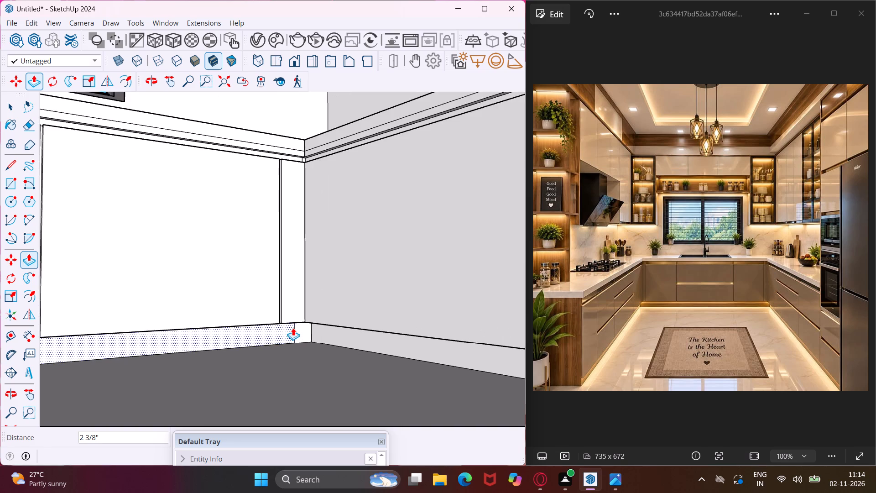
{"action": "middle_click_drag", "start_coordinate": [293, 328], "coordinate": [258, 323]}
{"action": "scroll", "coordinate": [301, 306], "scroll_direction": "down", "scroll_amount": 17}
{"action": "scroll", "coordinate": [301, 306], "scroll_direction": "down", "scroll_amount": 5}
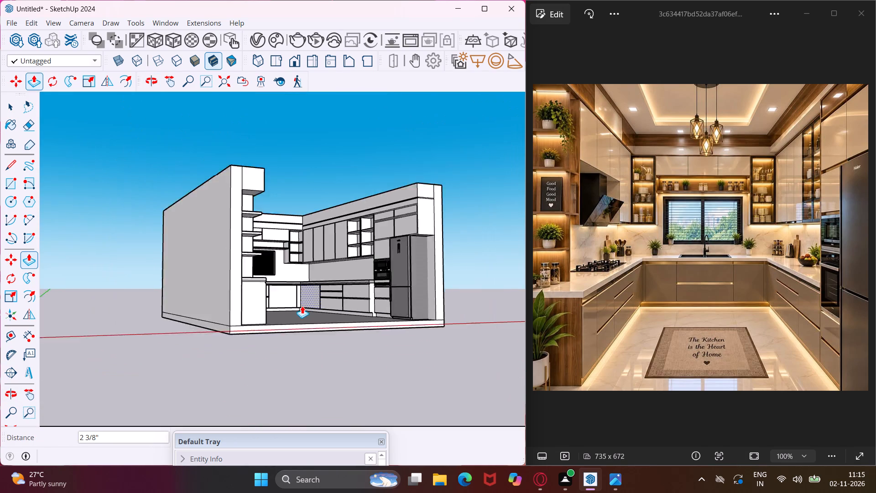
{"action": "middle_click_drag", "start_coordinate": [294, 311], "coordinate": [147, 347]}
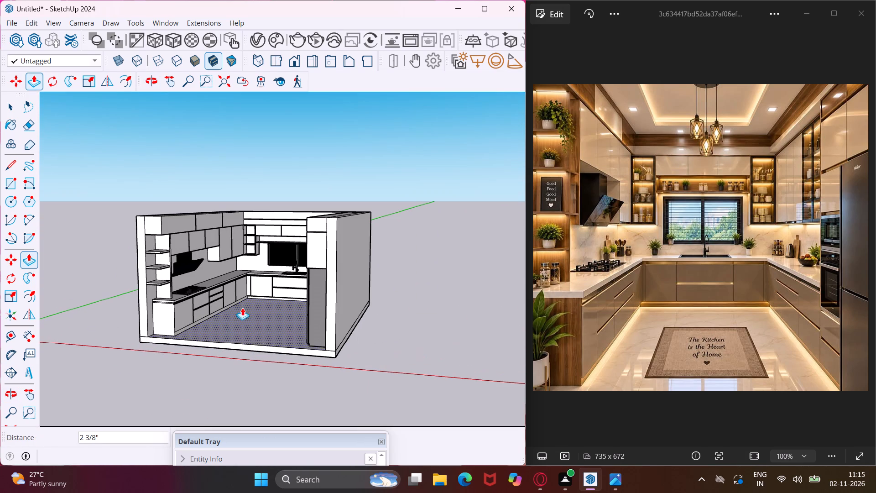
{"action": "scroll", "coordinate": [243, 304], "scroll_direction": "up", "scroll_amount": 11}
{"action": "scroll", "coordinate": [274, 278], "scroll_direction": "up", "scroll_amount": 11}
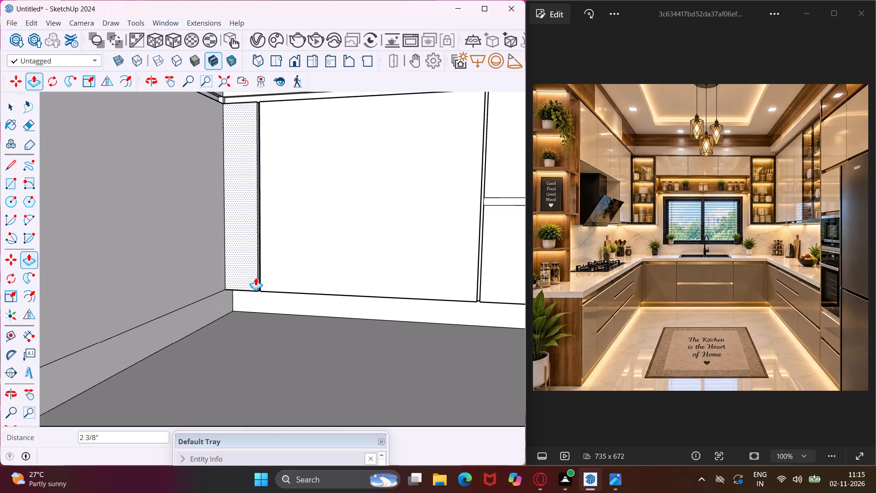
{"action": "scroll", "coordinate": [255, 278], "scroll_direction": "up", "scroll_amount": 6}
{"action": "middle_click_drag", "start_coordinate": [238, 315], "coordinate": [210, 283]}
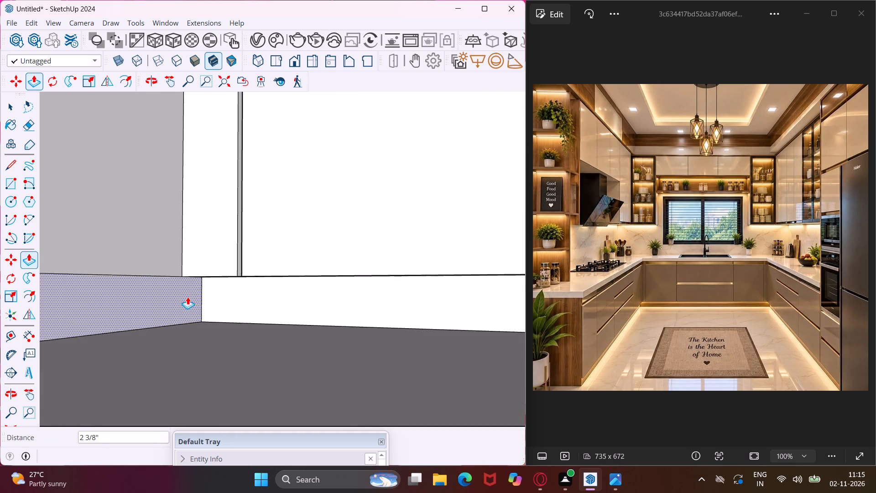
{"action": "left_click", "coordinate": [188, 297]}
{"action": "left_click", "coordinate": [166, 299]}
{"action": "left_click", "coordinate": [167, 309]}
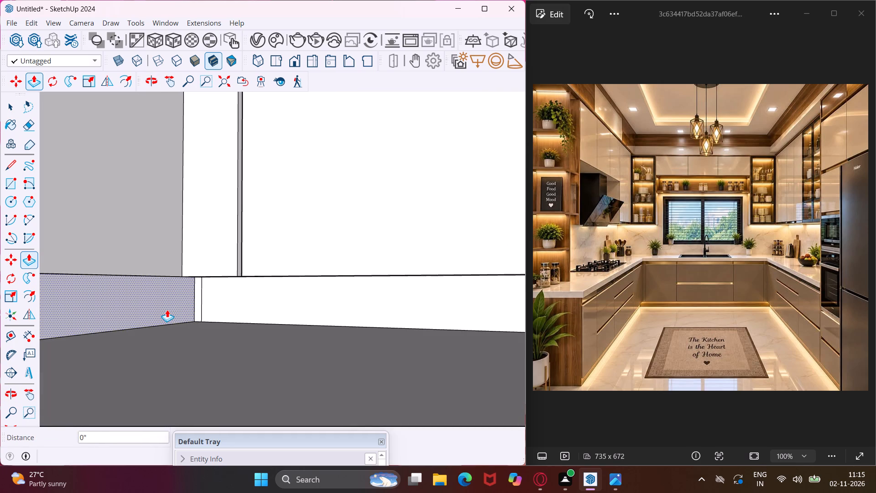
{"action": "left_click", "coordinate": [146, 304]}
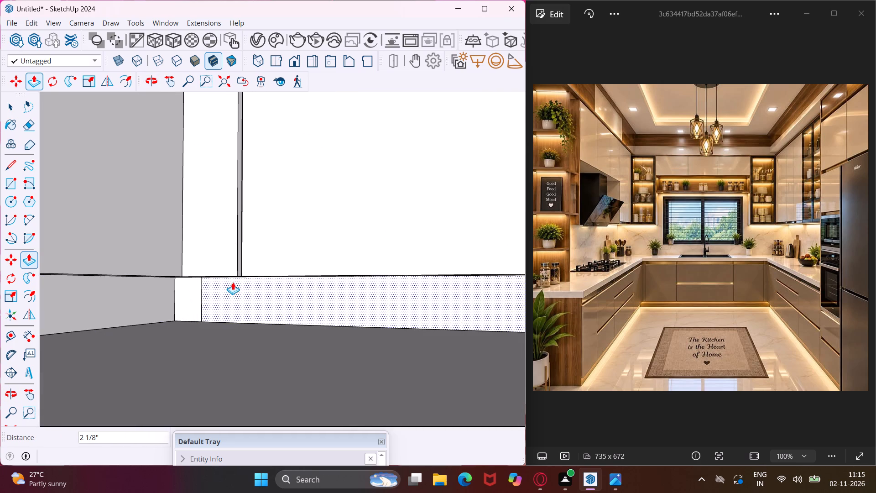
Examine the whole kitchen model from several angles, inside and outside, to check the cabinets and recessed toe-kicks.
{"action": "middle_click_drag", "start_coordinate": [233, 282], "coordinate": [268, 328]}
{"action": "scroll", "coordinate": [280, 307], "scroll_direction": "down", "scroll_amount": 4}
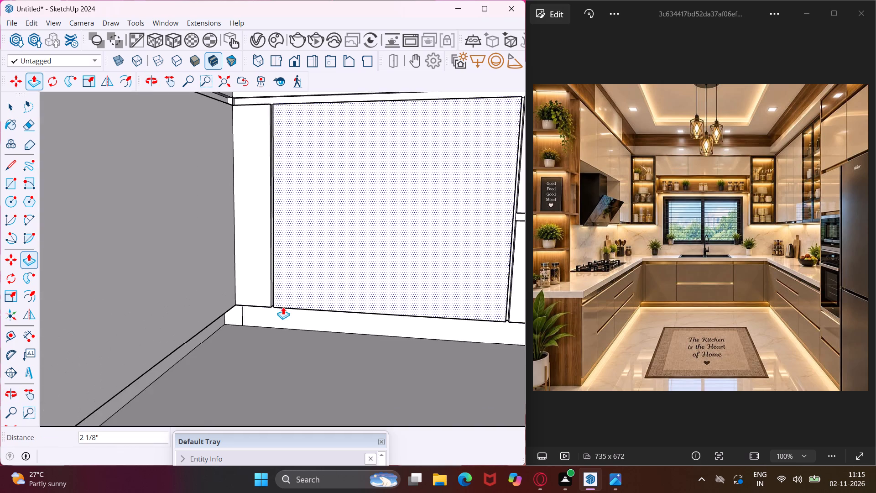
{"action": "scroll", "coordinate": [283, 307], "scroll_direction": "down", "scroll_amount": 17}
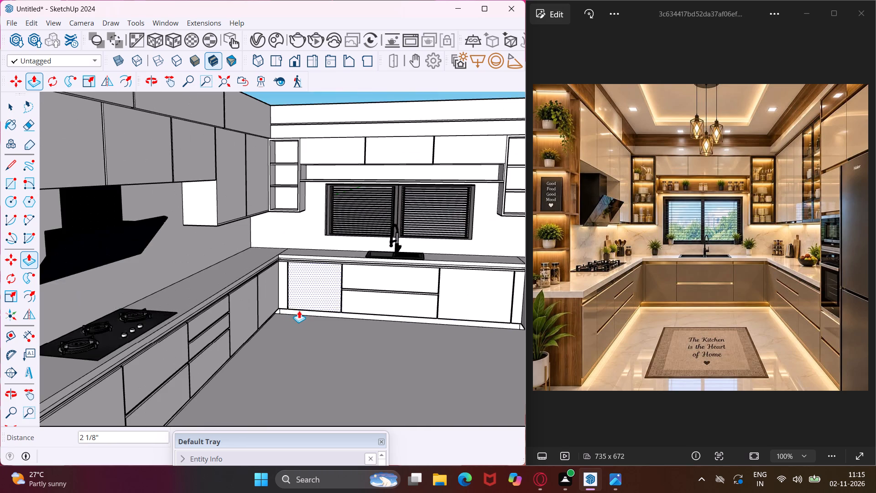
{"action": "scroll", "coordinate": [299, 310], "scroll_direction": "down", "scroll_amount": 8}
{"action": "key", "text": "Escape"}
{"action": "key", "text": "space"}
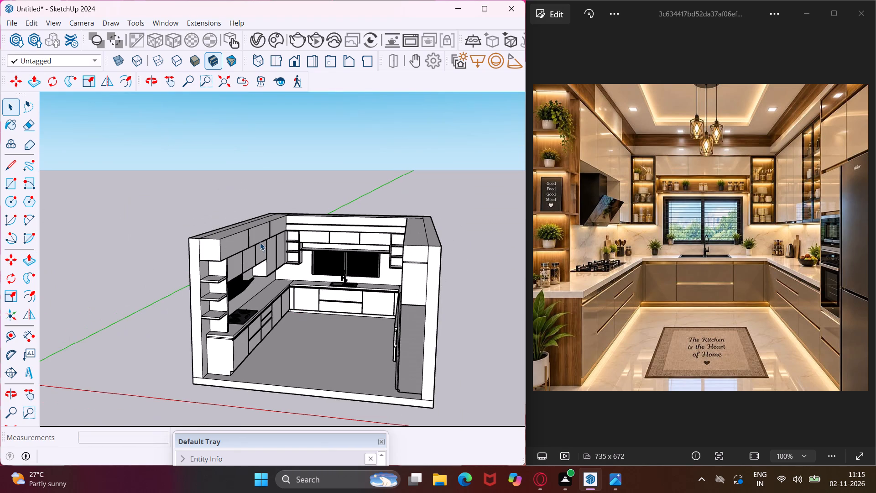
{"action": "middle_click_drag", "start_coordinate": [261, 242], "coordinate": [435, 262]}
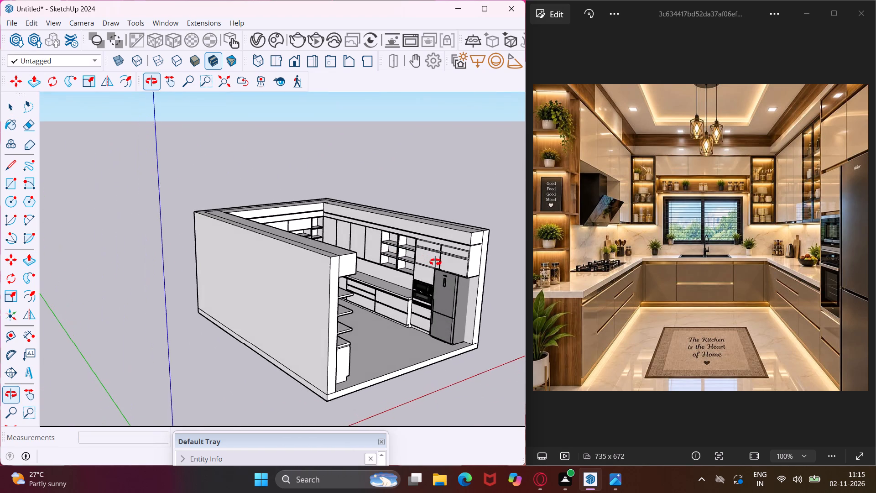
{"action": "middle_click_drag", "start_coordinate": [435, 262], "coordinate": [293, 259]}
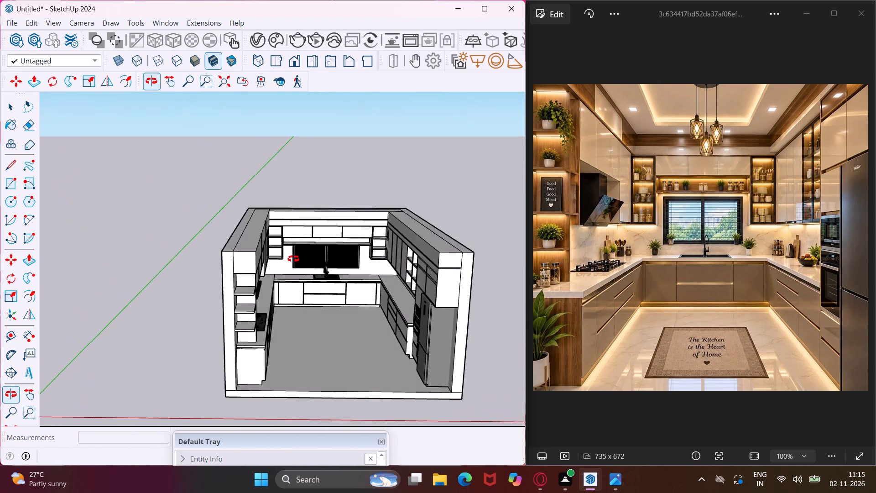
{"action": "middle_click_drag", "start_coordinate": [293, 259], "coordinate": [276, 263]}
{"action": "scroll", "coordinate": [272, 276], "scroll_direction": "up", "scroll_amount": 5}
{"action": "middle_click_drag", "start_coordinate": [272, 276], "coordinate": [272, 270]}
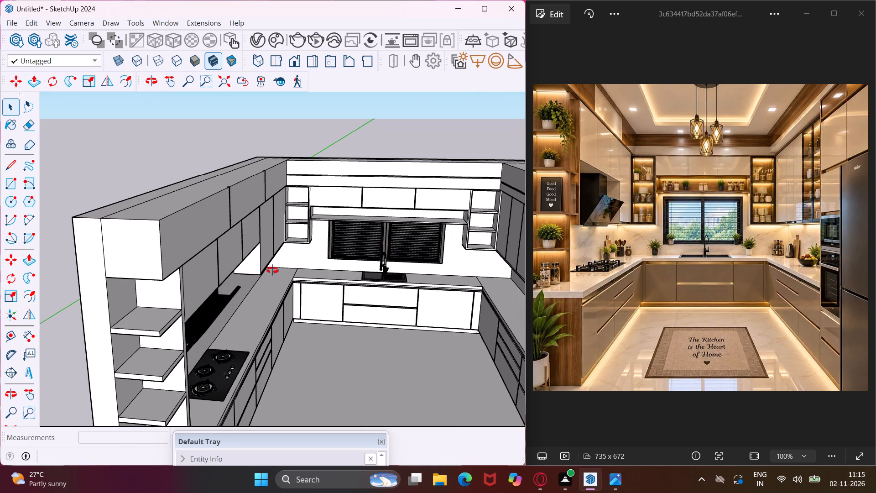
{"action": "middle_click_drag", "start_coordinate": [272, 270], "coordinate": [272, 247]}
{"action": "scroll", "coordinate": [272, 247], "scroll_direction": "up", "scroll_amount": 1}
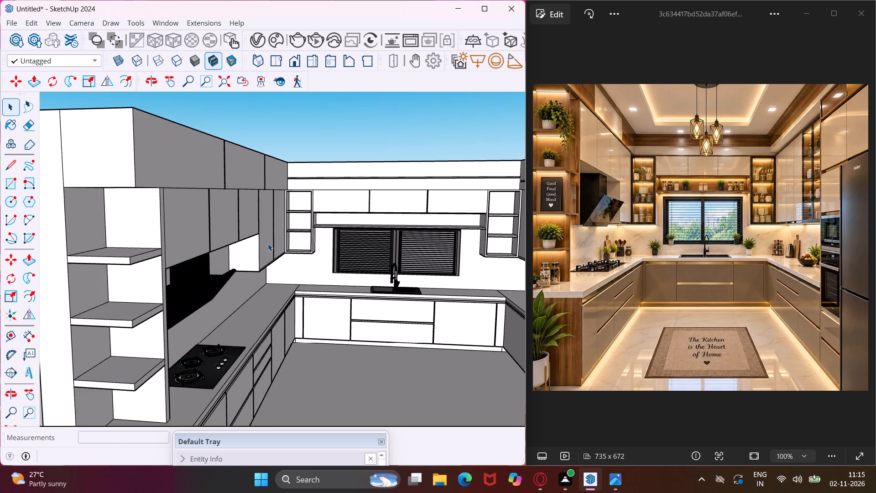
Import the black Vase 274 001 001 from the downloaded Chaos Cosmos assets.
{"action": "left_click", "coordinate": [277, 37]}
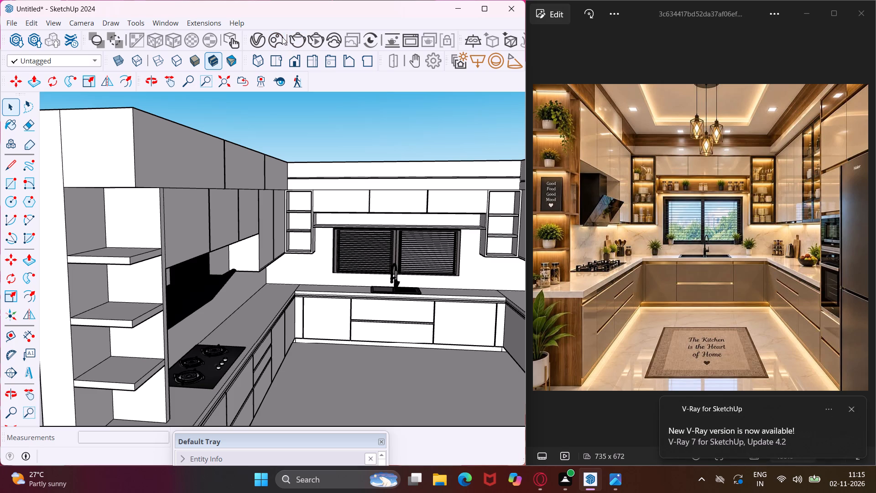
{"action": "left_click", "coordinate": [282, 36]}
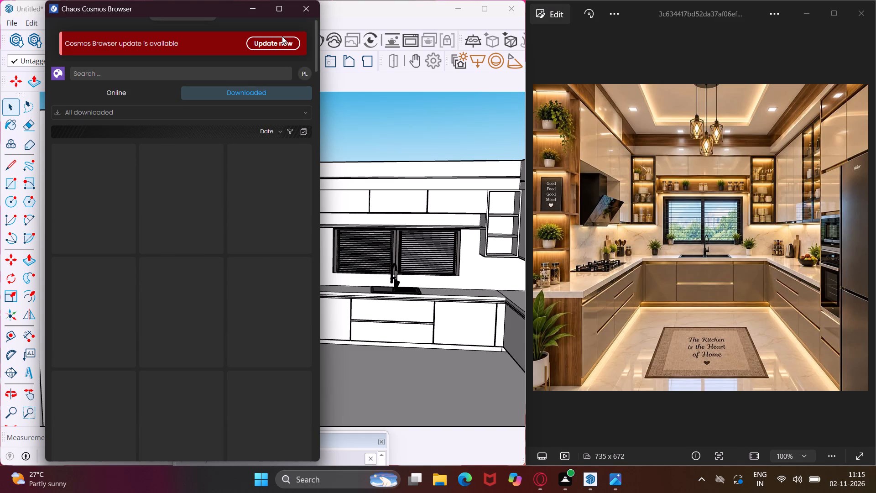
{"action": "scroll", "coordinate": [164, 319], "scroll_direction": "down", "scroll_amount": 5}
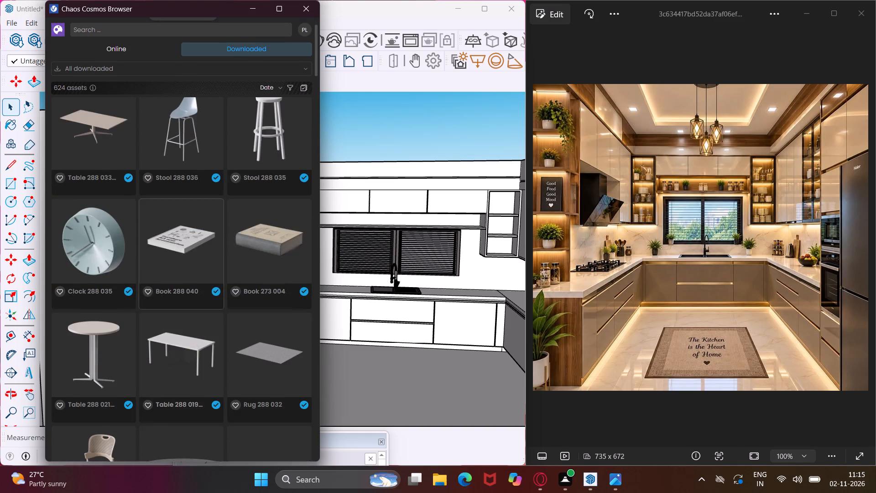
{"action": "scroll", "coordinate": [174, 309], "scroll_direction": "down", "scroll_amount": 3}
{"action": "scroll", "coordinate": [174, 307], "scroll_direction": "up", "scroll_amount": 4}
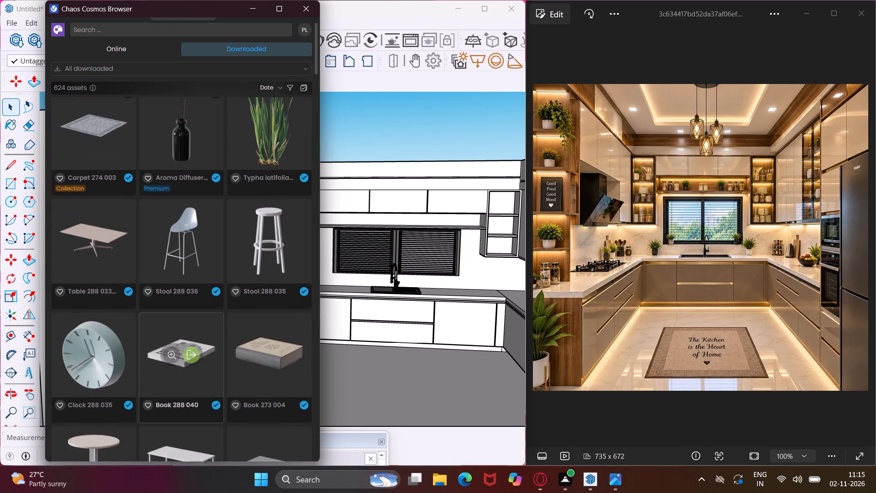
{"action": "scroll", "coordinate": [174, 307], "scroll_direction": "up", "scroll_amount": 6}
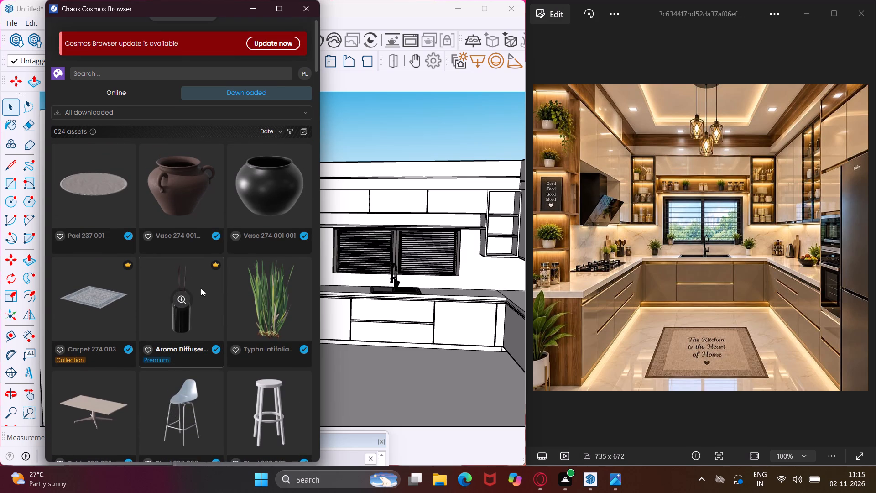
{"action": "scroll", "coordinate": [209, 276], "scroll_direction": "down", "scroll_amount": 1}
{"action": "scroll", "coordinate": [209, 276], "scroll_direction": "up", "scroll_amount": 2}
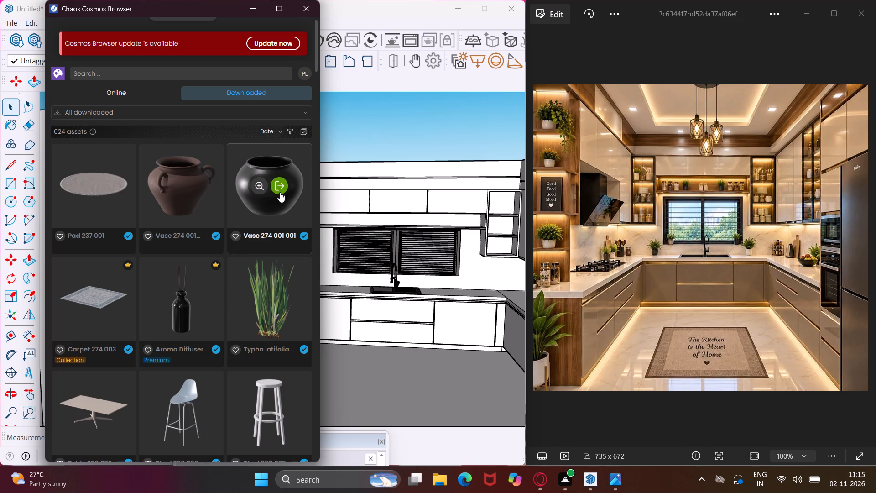
{"action": "left_click", "coordinate": [278, 185]}
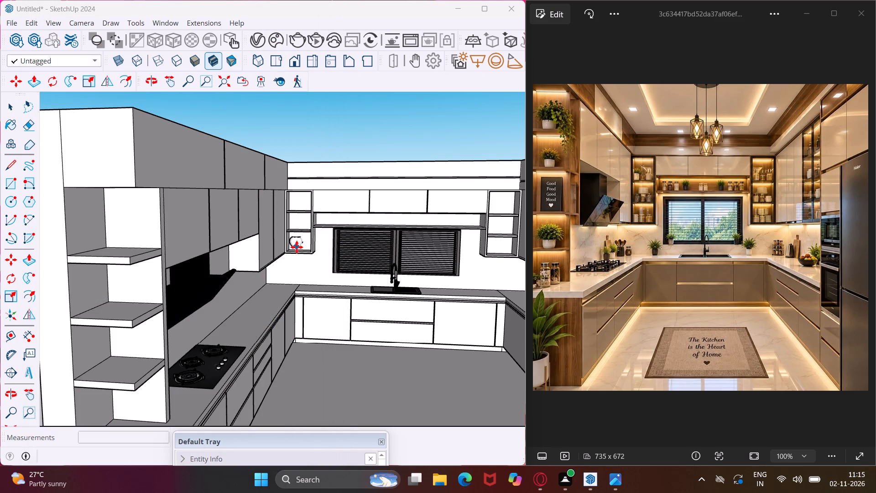
Place one vase on the middle shelf and another on the bottom shelf of the open unit beside the oven tower.
{"action": "scroll", "coordinate": [297, 247], "scroll_direction": "down", "scroll_amount": 7}
{"action": "middle_click_drag", "start_coordinate": [282, 240], "coordinate": [334, 264]}
{"action": "scroll", "coordinate": [391, 246], "scroll_direction": "up", "scroll_amount": 4}
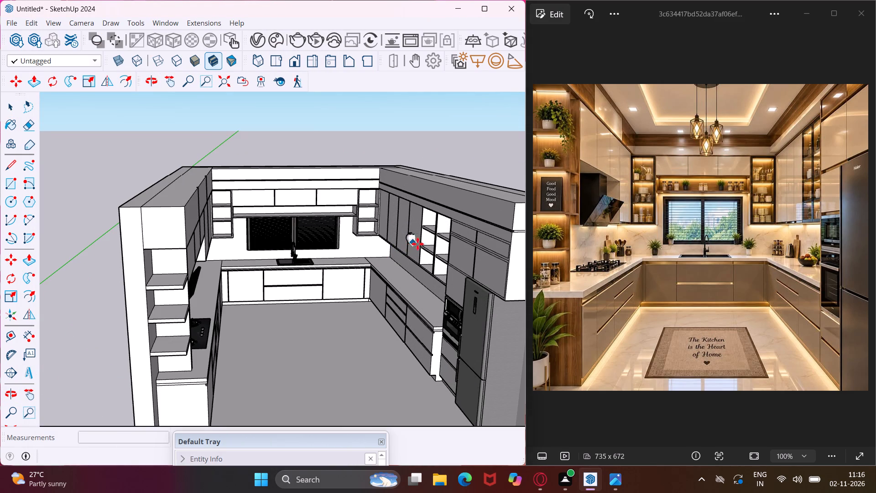
{"action": "scroll", "coordinate": [450, 260], "scroll_direction": "up", "scroll_amount": 4}
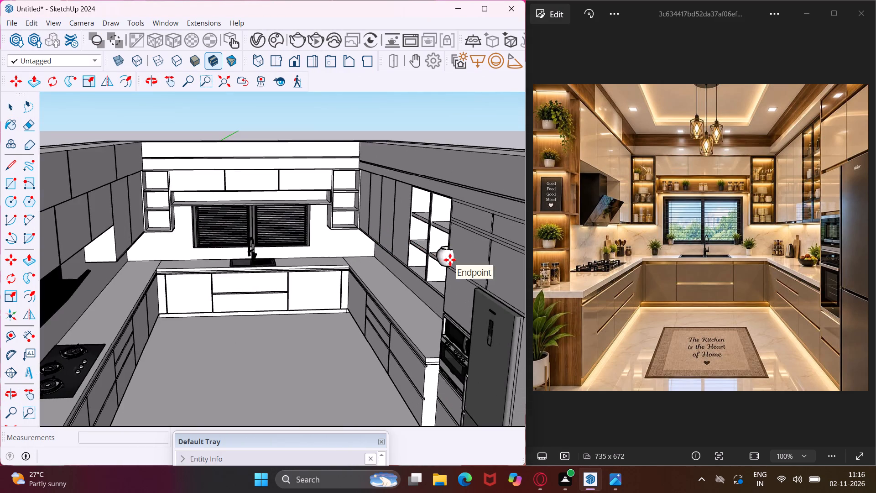
{"action": "scroll", "coordinate": [453, 262], "scroll_direction": "up", "scroll_amount": 5}
{"action": "middle_click_drag", "start_coordinate": [442, 252], "coordinate": [514, 292]}
{"action": "scroll", "coordinate": [499, 284], "scroll_direction": "up", "scroll_amount": 4}
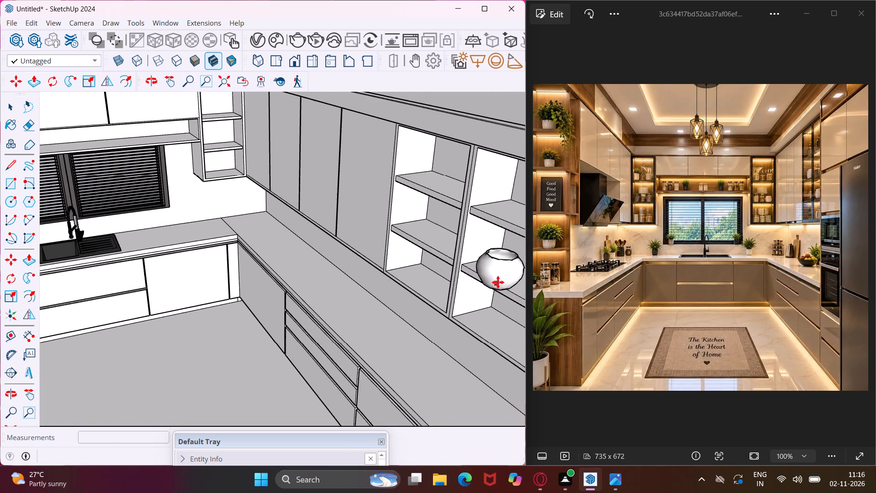
{"action": "scroll", "coordinate": [498, 270], "scroll_direction": "up", "scroll_amount": 3}
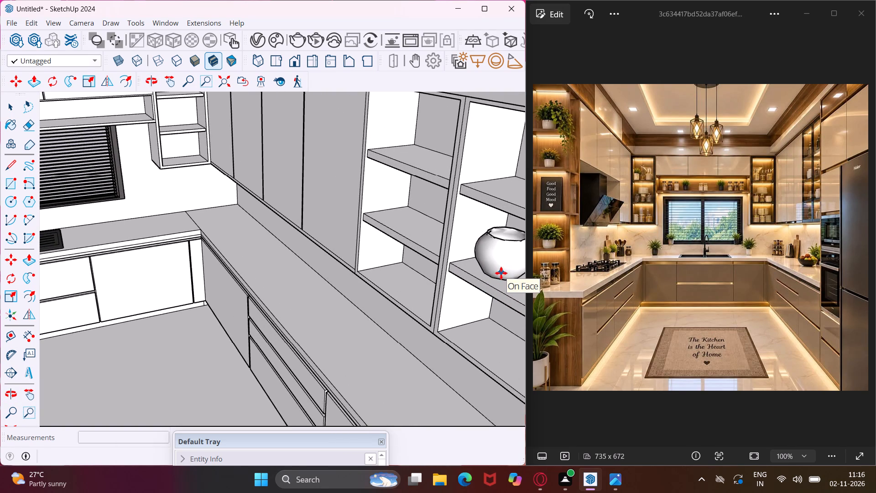
{"action": "left_click", "coordinate": [501, 273]}
{"action": "scroll", "coordinate": [410, 261], "scroll_direction": "down", "scroll_amount": 6}
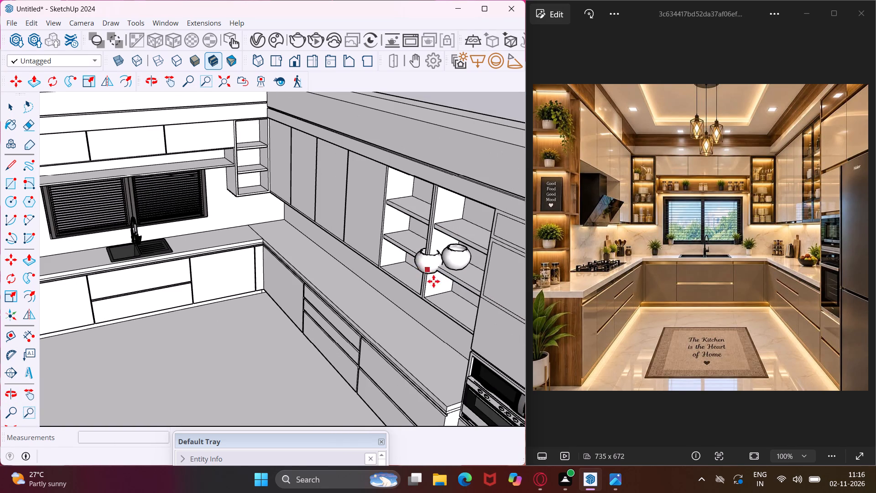
{"action": "scroll", "coordinate": [446, 299], "scroll_direction": "up", "scroll_amount": 8}
{"action": "left_click", "coordinate": [450, 304]}
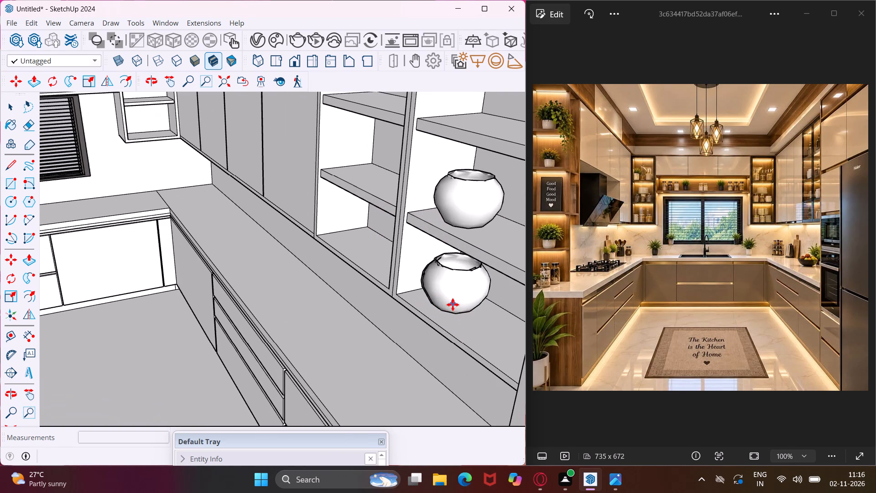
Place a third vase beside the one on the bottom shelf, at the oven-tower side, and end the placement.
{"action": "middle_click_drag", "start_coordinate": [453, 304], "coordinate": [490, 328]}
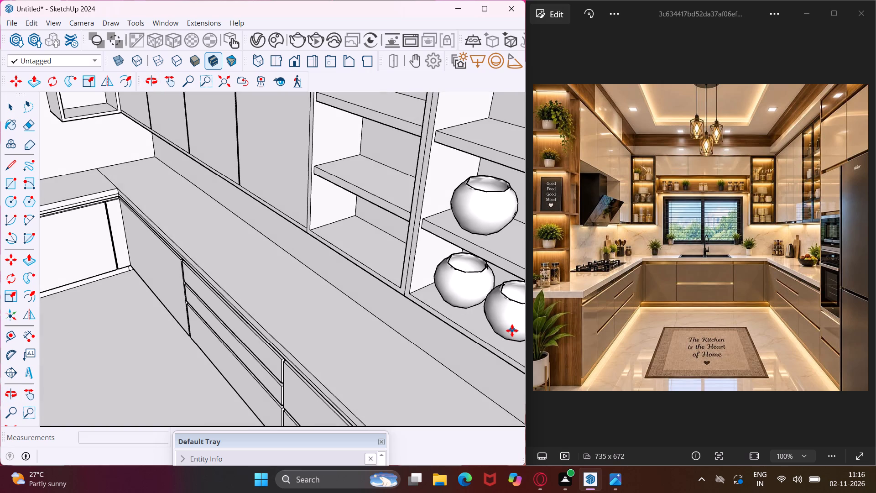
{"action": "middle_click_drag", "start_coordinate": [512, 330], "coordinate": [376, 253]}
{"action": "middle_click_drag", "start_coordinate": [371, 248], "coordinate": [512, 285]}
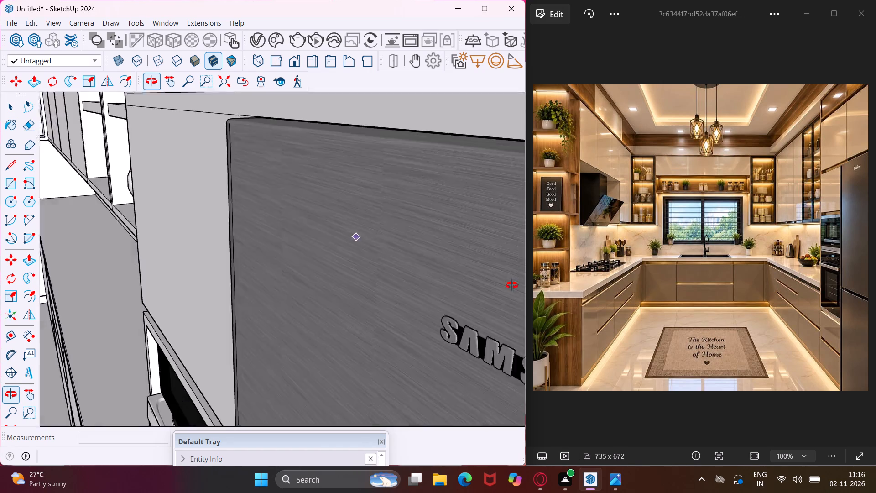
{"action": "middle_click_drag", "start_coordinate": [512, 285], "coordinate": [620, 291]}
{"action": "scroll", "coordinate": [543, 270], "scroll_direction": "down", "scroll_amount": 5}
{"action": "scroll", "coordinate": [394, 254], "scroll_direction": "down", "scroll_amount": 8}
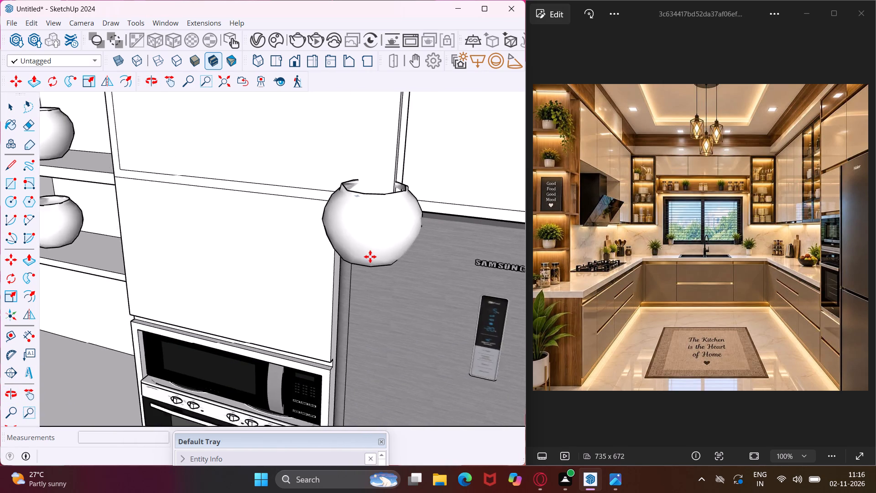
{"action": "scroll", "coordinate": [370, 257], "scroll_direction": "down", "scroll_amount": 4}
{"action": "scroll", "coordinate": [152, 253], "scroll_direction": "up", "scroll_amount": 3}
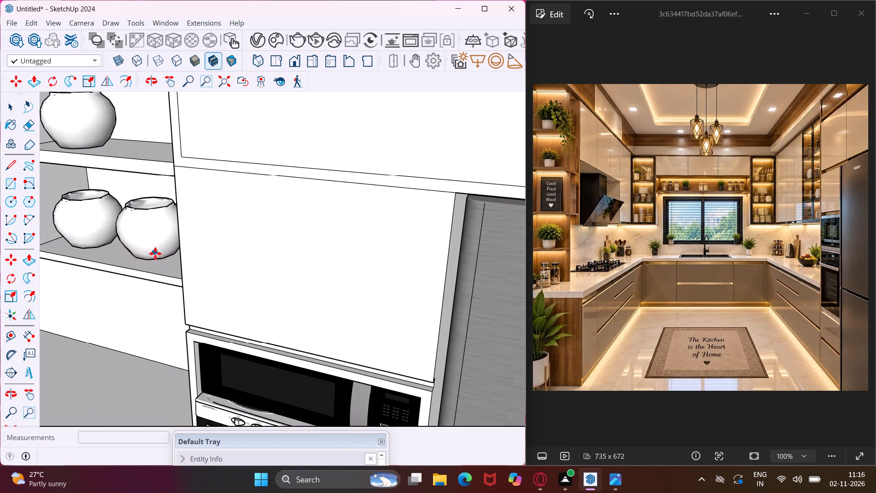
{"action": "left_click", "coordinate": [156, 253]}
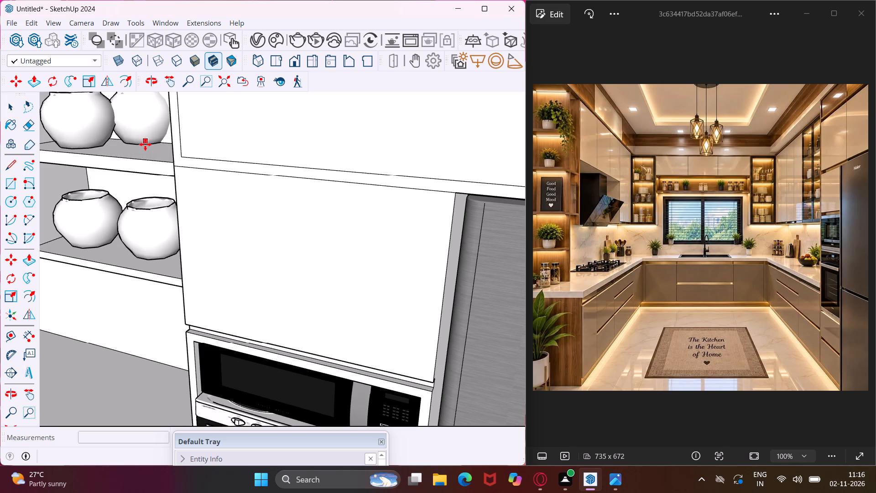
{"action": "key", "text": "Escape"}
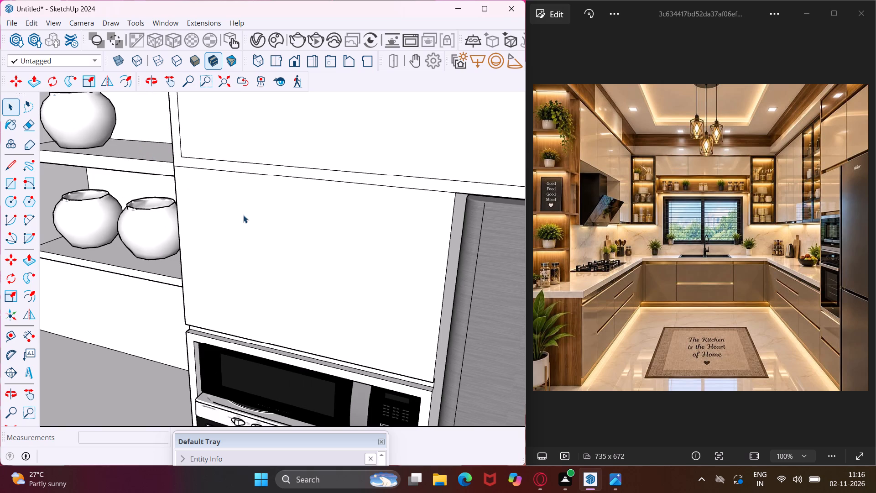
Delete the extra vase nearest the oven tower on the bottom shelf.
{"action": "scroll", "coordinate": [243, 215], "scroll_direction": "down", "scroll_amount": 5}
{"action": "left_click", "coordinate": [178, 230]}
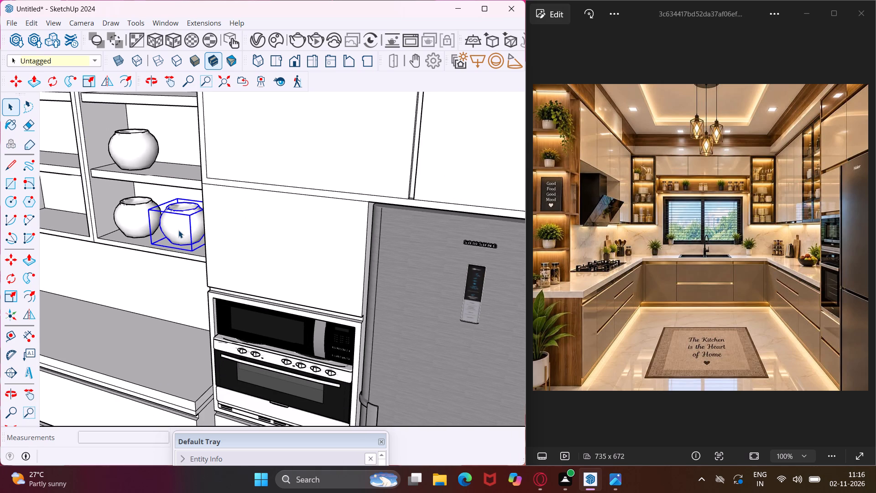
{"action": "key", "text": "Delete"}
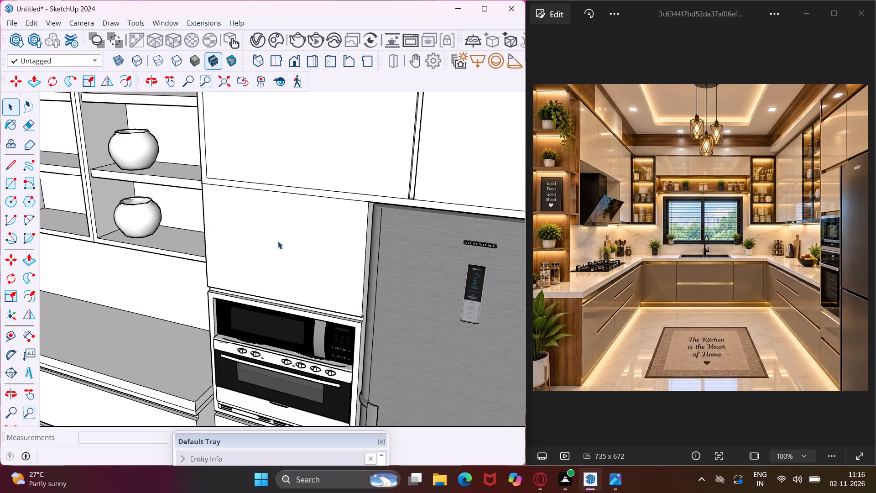
Browse the downloaded Chaos Cosmos assets for a potted plant and import Sansevieria 001.
{"action": "middle_click_drag", "start_coordinate": [278, 241], "coordinate": [243, 244]}
{"action": "scroll", "coordinate": [241, 244], "scroll_direction": "down", "scroll_amount": 9}
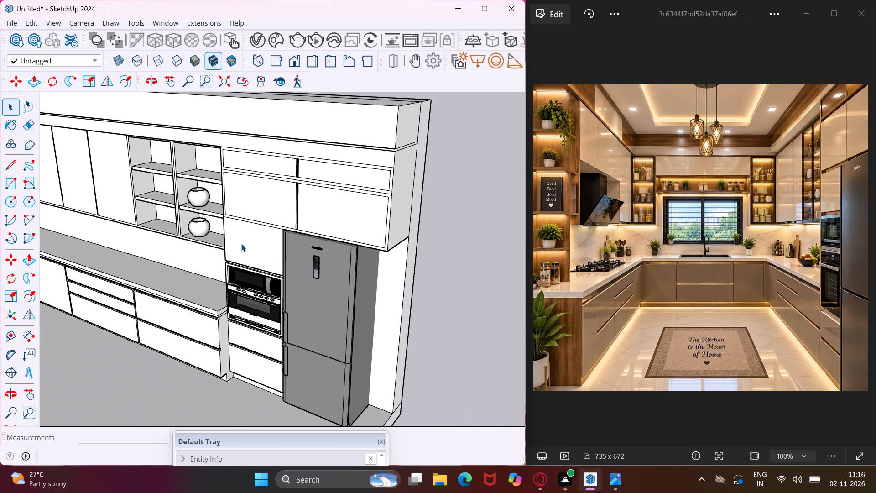
{"action": "left_click", "coordinate": [270, 43]}
{"action": "scroll", "coordinate": [203, 229], "scroll_direction": "down", "scroll_amount": 6}
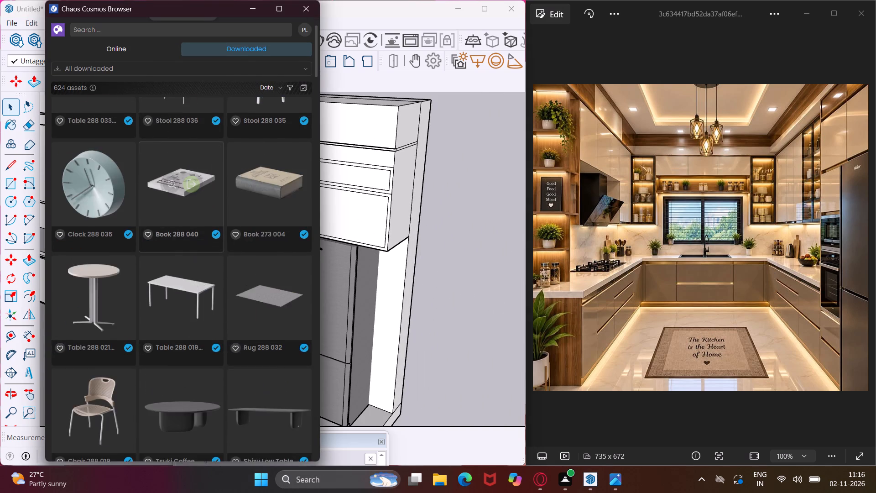
{"action": "scroll", "coordinate": [202, 242], "scroll_direction": "down", "scroll_amount": 11}
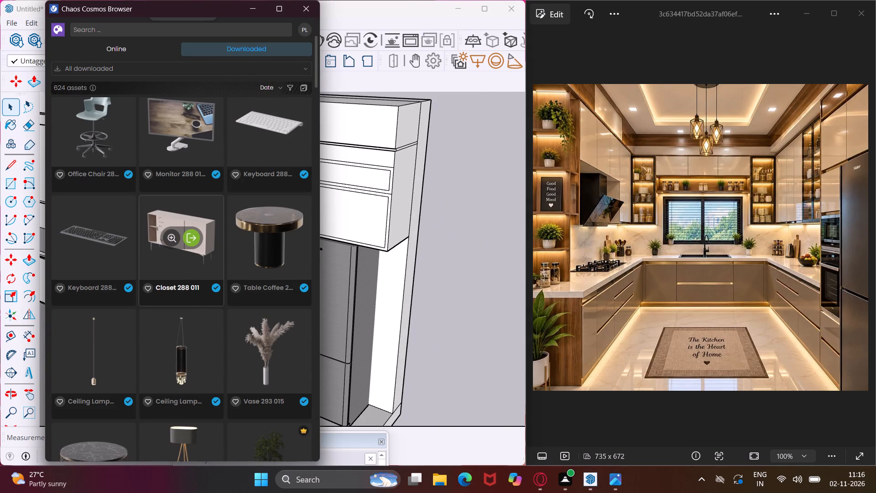
{"action": "scroll", "coordinate": [202, 242], "scroll_direction": "down", "scroll_amount": 8}
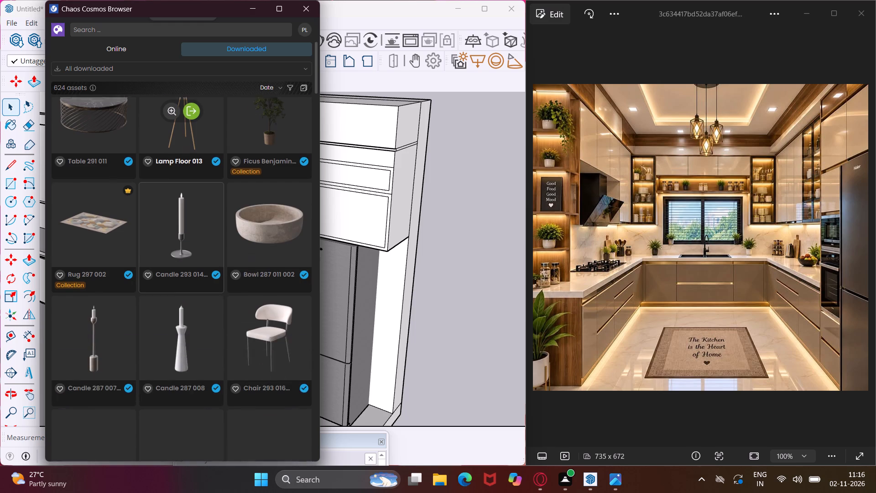
{"action": "scroll", "coordinate": [201, 242], "scroll_direction": "down", "scroll_amount": 6}
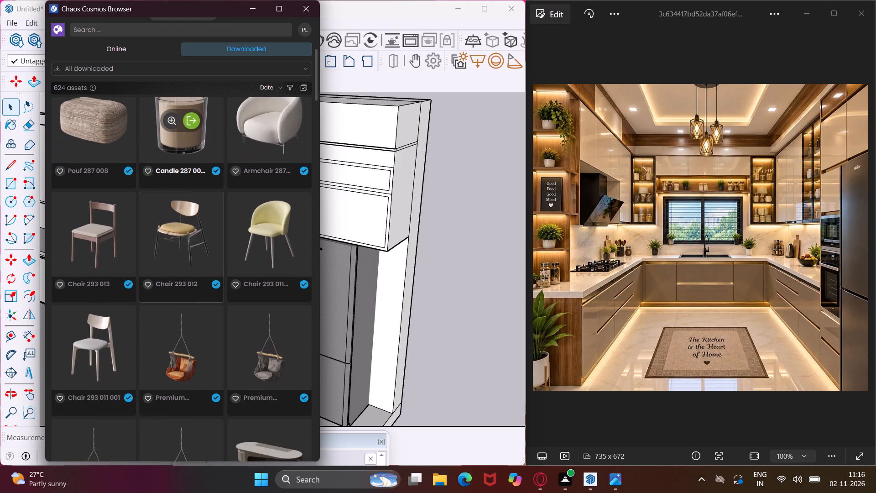
{"action": "scroll", "coordinate": [201, 242], "scroll_direction": "down", "scroll_amount": 8}
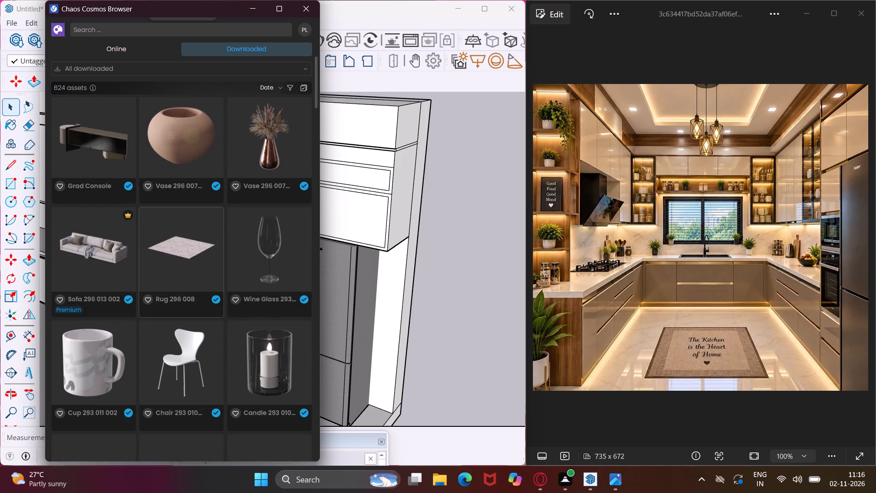
{"action": "scroll", "coordinate": [201, 242], "scroll_direction": "down", "scroll_amount": 2}
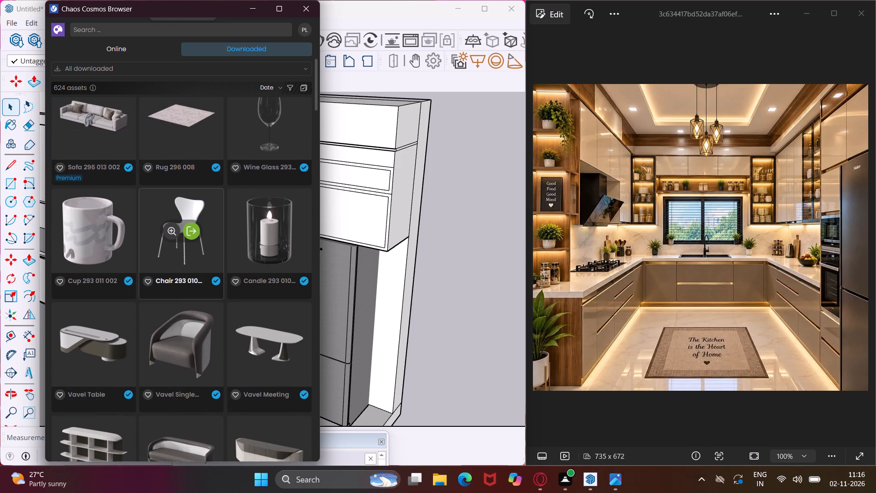
{"action": "scroll", "coordinate": [201, 242], "scroll_direction": "down", "scroll_amount": 4}
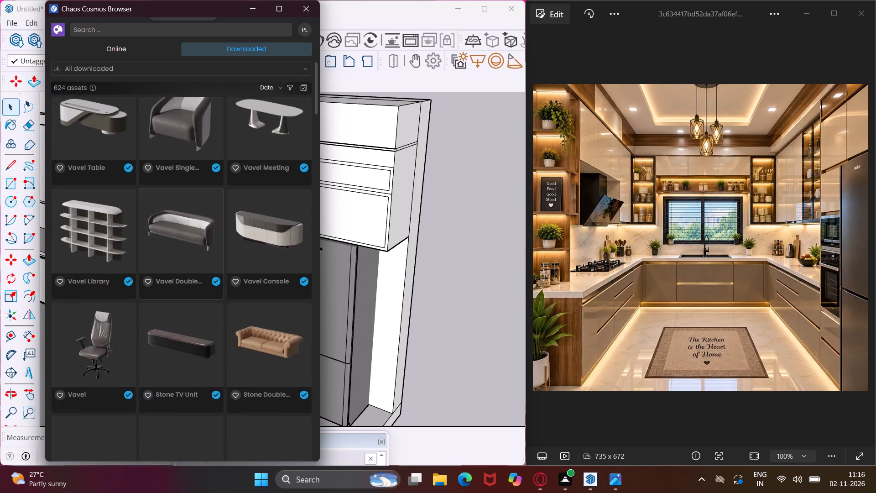
{"action": "scroll", "coordinate": [201, 242], "scroll_direction": "down", "scroll_amount": 12}
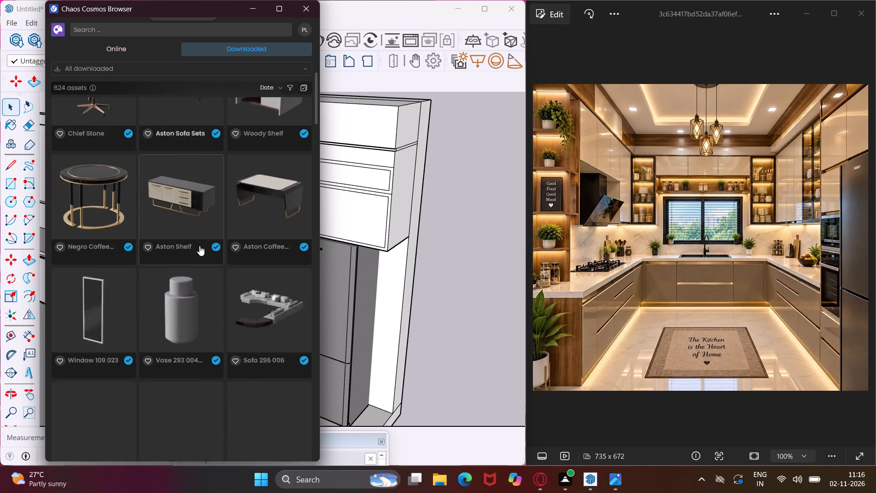
{"action": "scroll", "coordinate": [199, 246], "scroll_direction": "down", "scroll_amount": 5}
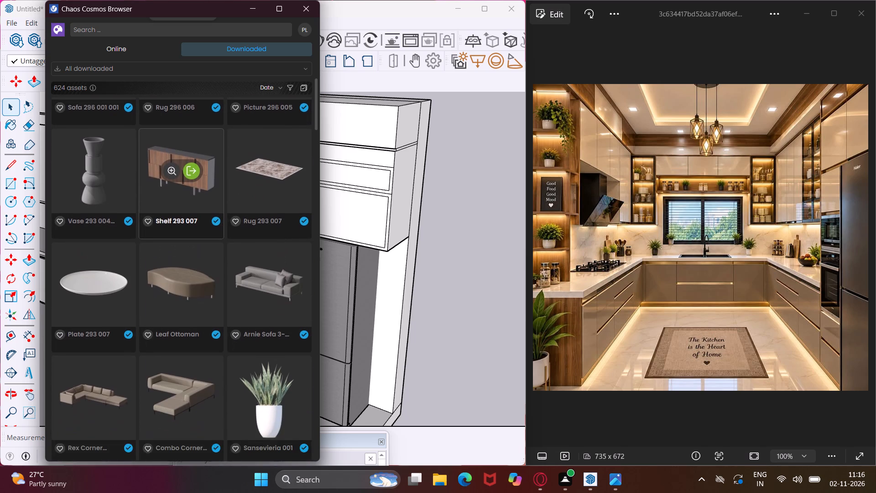
{"action": "scroll", "coordinate": [199, 246], "scroll_direction": "down", "scroll_amount": 2}
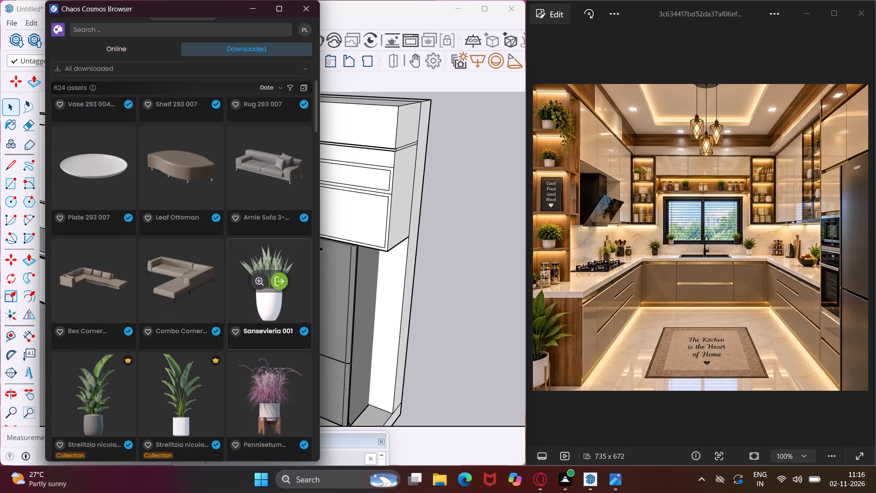
{"action": "left_click", "coordinate": [274, 279]}
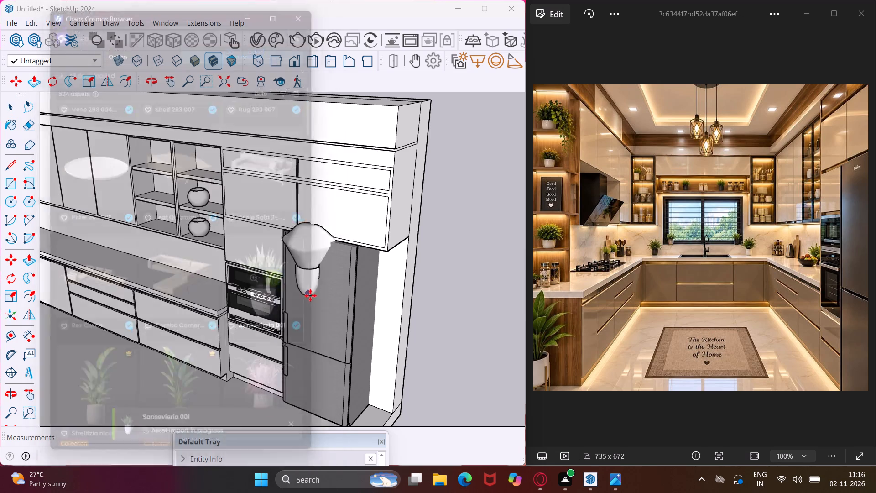
Place the Sansevieria plant on the sink countertop near its corner with the oven-side counter, and end the placement.
{"action": "scroll", "coordinate": [303, 266], "scroll_direction": "down", "scroll_amount": 9}
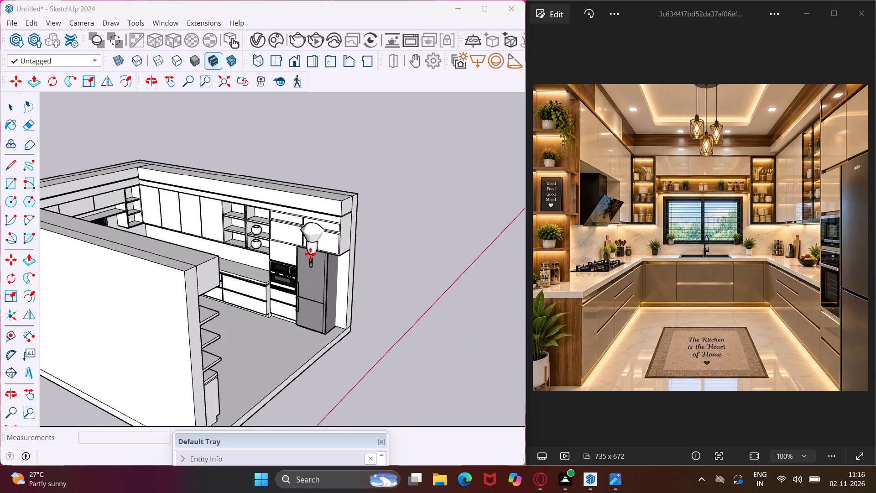
{"action": "middle_click_drag", "start_coordinate": [308, 253], "coordinate": [202, 279]}
{"action": "scroll", "coordinate": [193, 207], "scroll_direction": "up", "scroll_amount": 9}
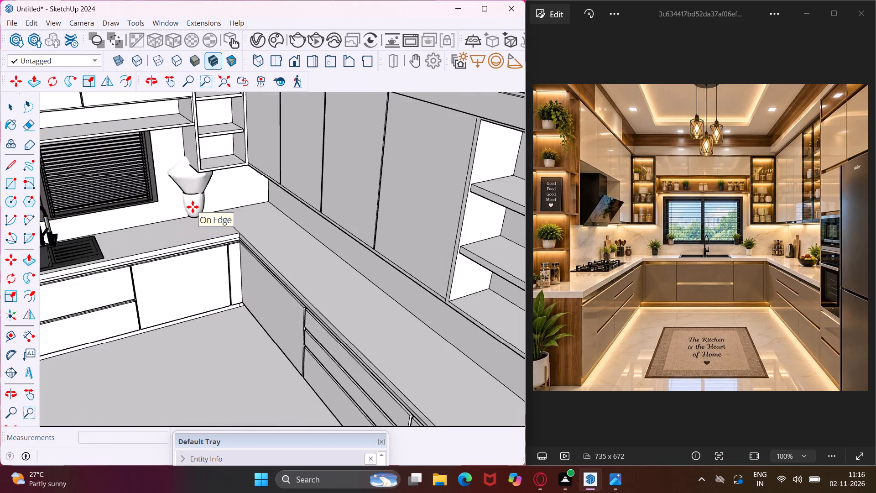
{"action": "scroll", "coordinate": [193, 207], "scroll_direction": "up", "scroll_amount": 5}
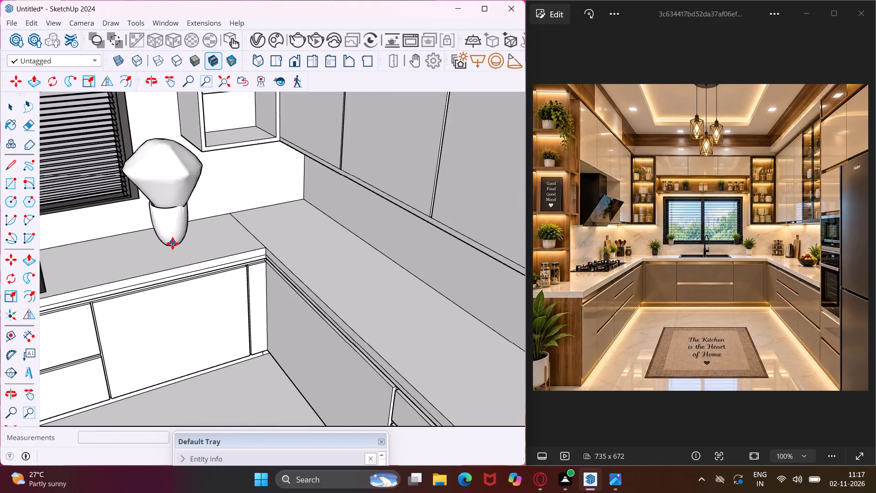
{"action": "left_click", "coordinate": [180, 243]}
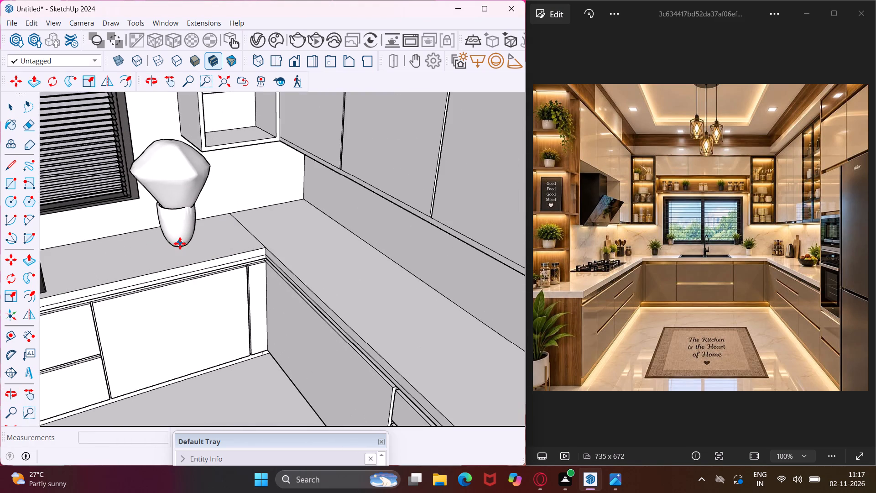
{"action": "key", "text": "Escape"}
Scale the Sansevieria plant down uniformly to about 0.53 of its size.
{"action": "left_click", "coordinate": [181, 231]}
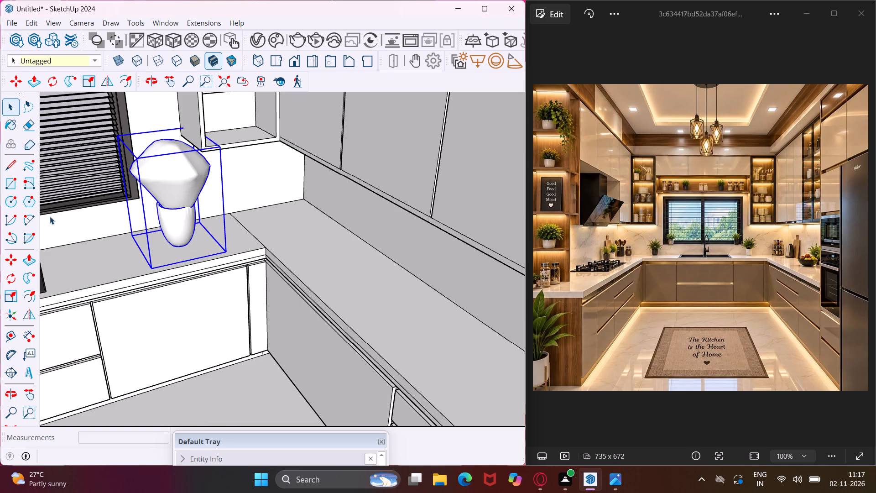
{"action": "left_click", "coordinate": [7, 294]}
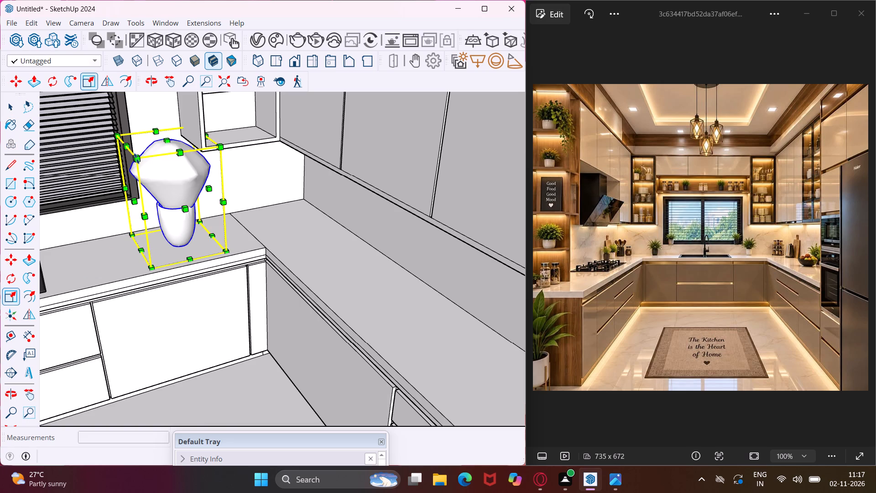
{"action": "left_click", "coordinate": [136, 158]}
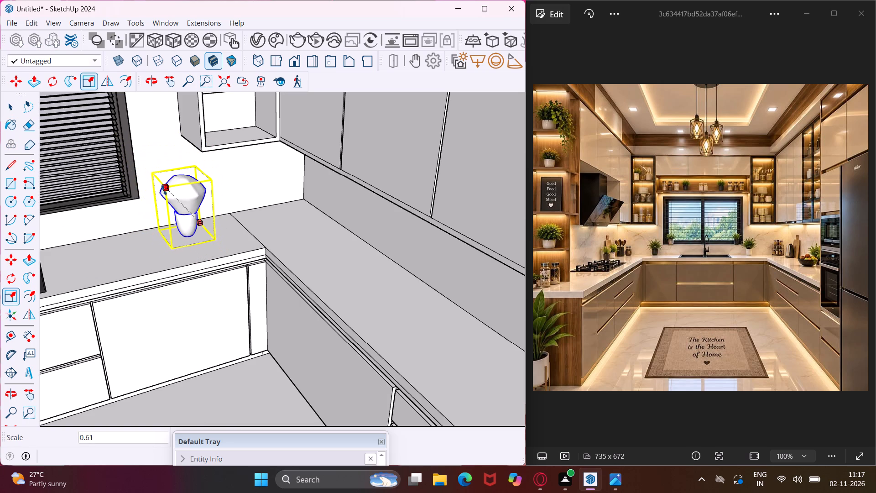
{"action": "left_click", "coordinate": [166, 198]}
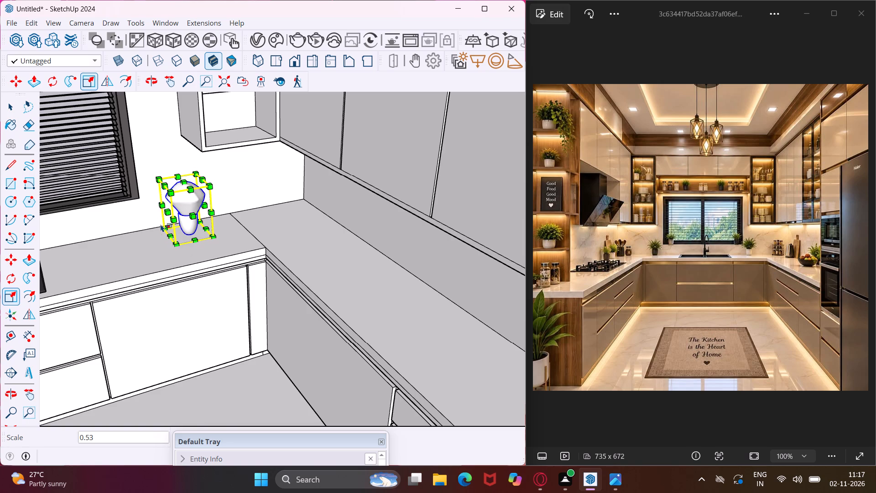
Copy the scaled plant about 11' 9" onto the countertop below the open shelves, near the oven tower.
{"action": "key", "text": "m"}
{"action": "scroll", "coordinate": [158, 258], "scroll_direction": "up", "scroll_amount": 3}
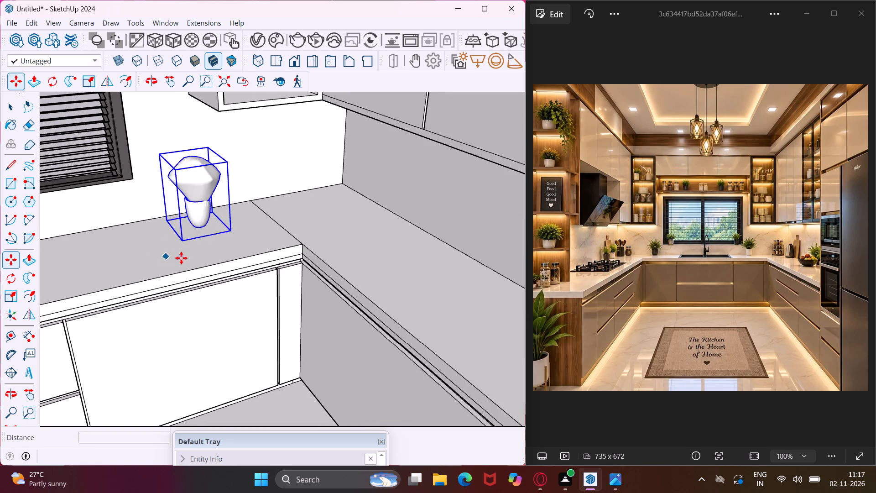
{"action": "left_click", "coordinate": [181, 258]}
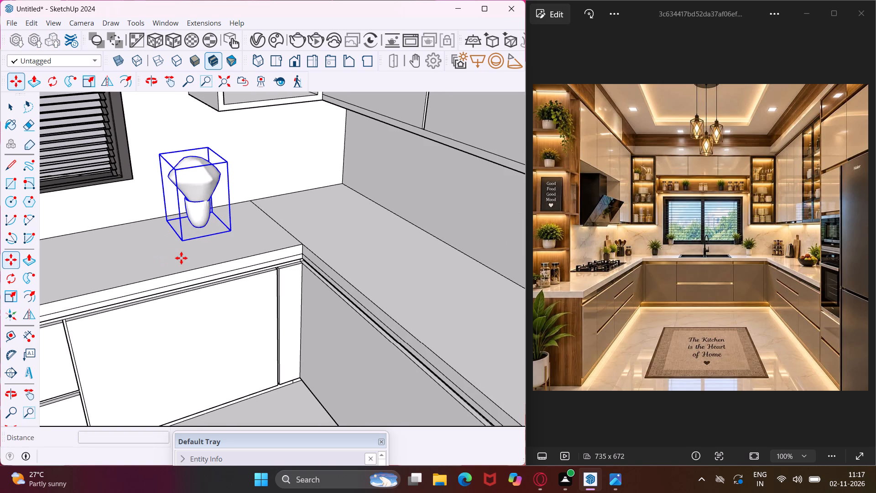
{"action": "scroll", "coordinate": [190, 253], "scroll_direction": "down", "scroll_amount": 10}
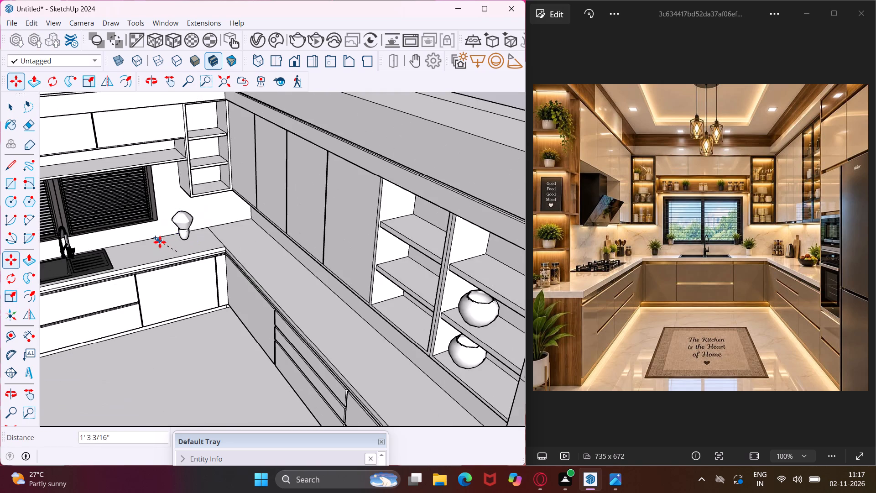
{"action": "scroll", "coordinate": [160, 242], "scroll_direction": "down", "scroll_amount": 4}
{"action": "scroll", "coordinate": [314, 340], "scroll_direction": "up", "scroll_amount": 5}
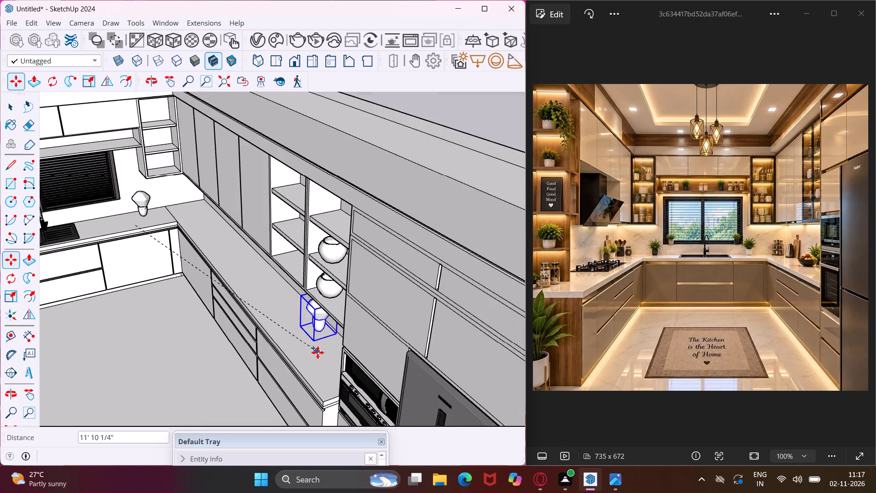
{"action": "scroll", "coordinate": [318, 352], "scroll_direction": "up", "scroll_amount": 3}
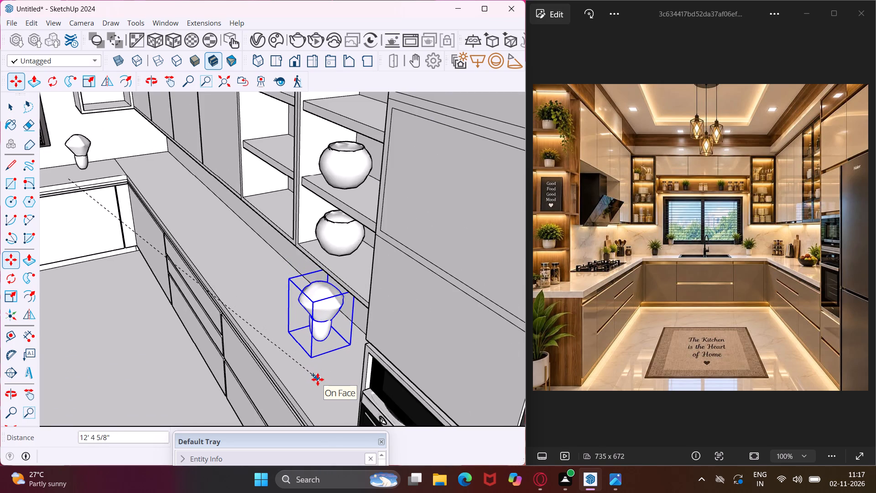
{"action": "left_click", "coordinate": [301, 356]}
Copy the plant from beside the oven tower about 15' 7" to the sink countertop's cooktop-side end.
{"action": "left_click", "coordinate": [302, 360]}
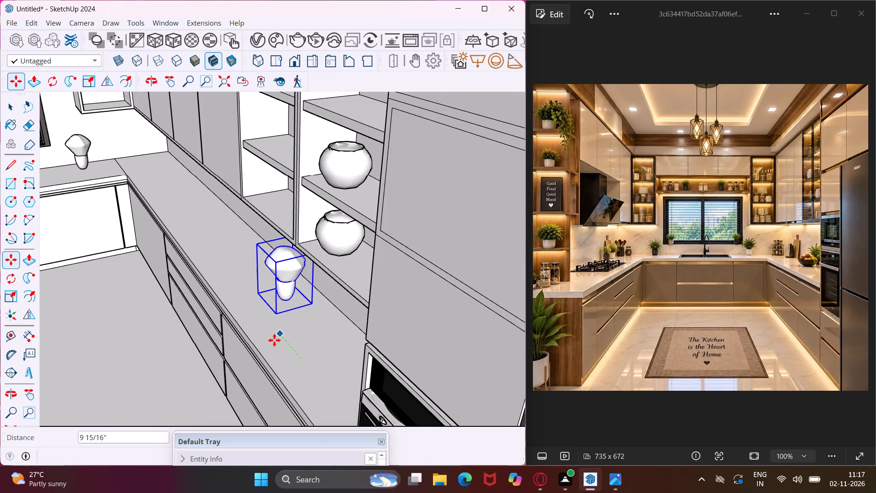
{"action": "scroll", "coordinate": [266, 336], "scroll_direction": "down", "scroll_amount": 13}
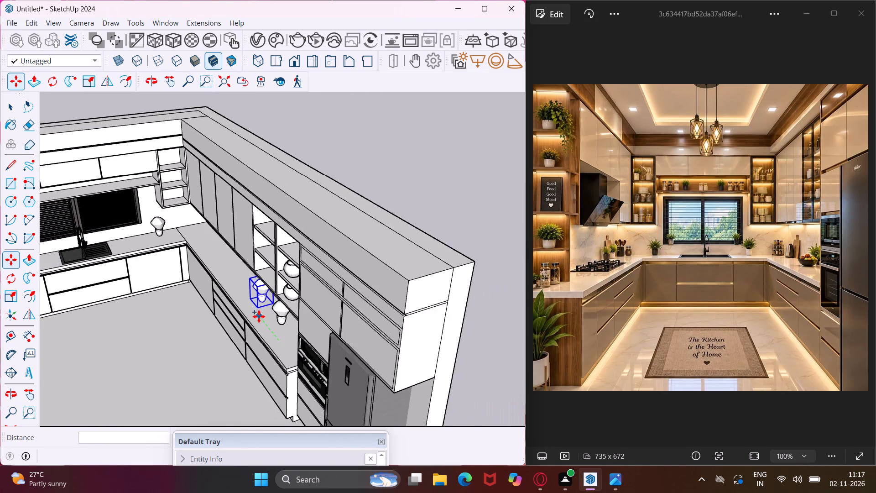
{"action": "scroll", "coordinate": [259, 316], "scroll_direction": "down", "scroll_amount": 5}
{"action": "middle_click_drag", "start_coordinate": [259, 316], "coordinate": [167, 292]}
{"action": "scroll", "coordinate": [170, 275], "scroll_direction": "up", "scroll_amount": 4}
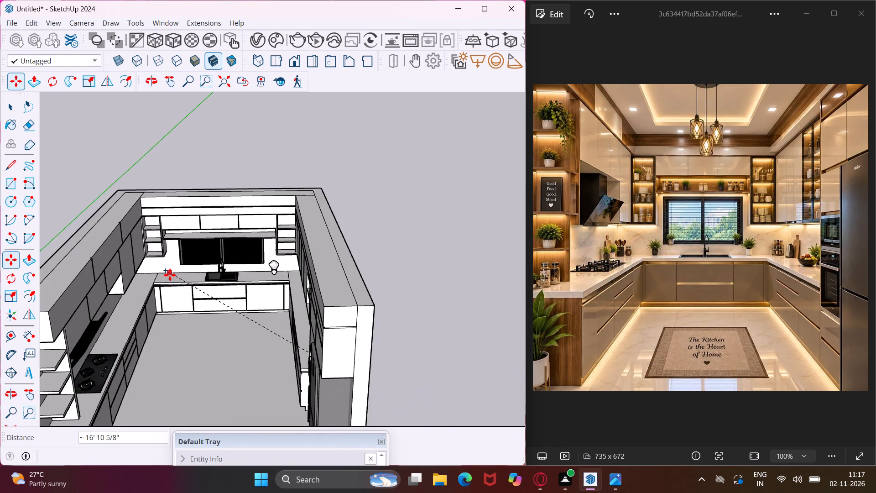
{"action": "scroll", "coordinate": [170, 274], "scroll_direction": "up", "scroll_amount": 12}
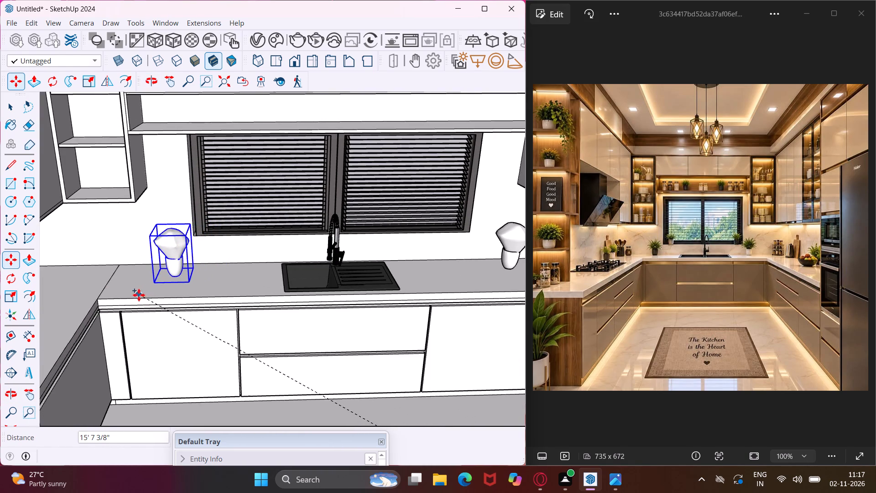
{"action": "left_click", "coordinate": [136, 294]}
Copy that plant onto the cooktop-side countertop, between the sink corner and the cooktop, and clear the selection.
{"action": "left_click", "coordinate": [152, 291]}
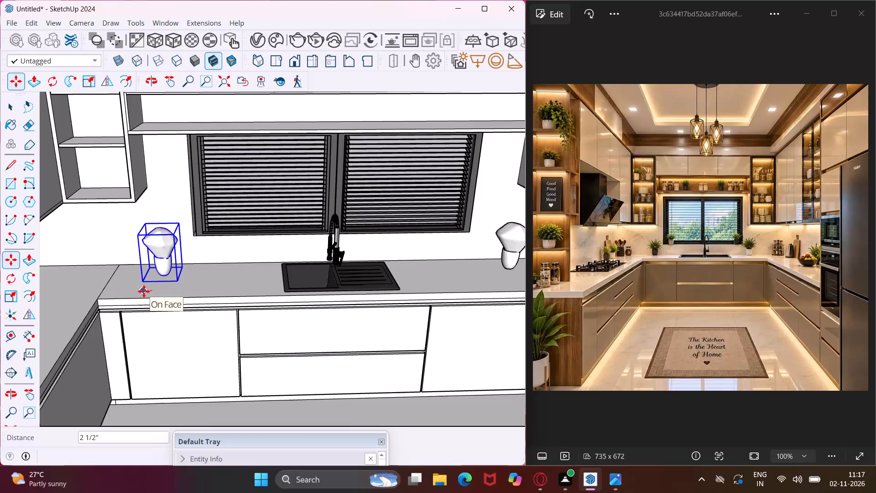
{"action": "scroll", "coordinate": [129, 277], "scroll_direction": "down", "scroll_amount": 5}
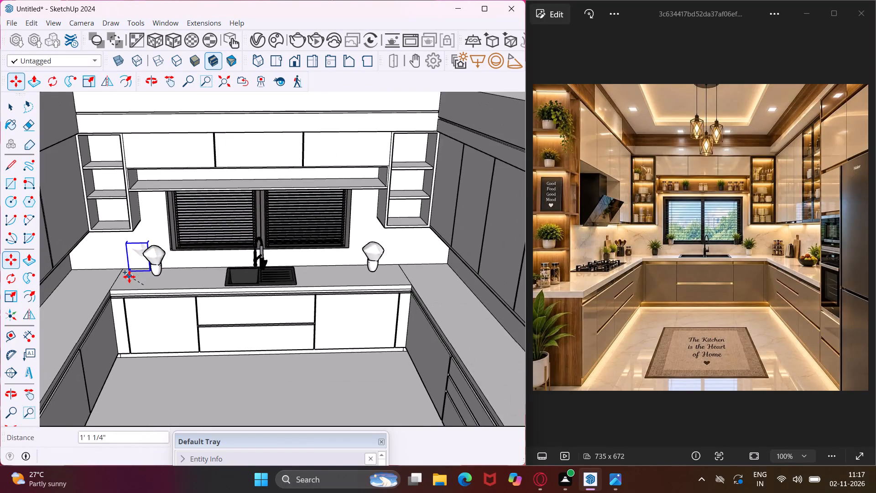
{"action": "scroll", "coordinate": [129, 277], "scroll_direction": "down", "scroll_amount": 4}
{"action": "scroll", "coordinate": [66, 327], "scroll_direction": "up", "scroll_amount": 4}
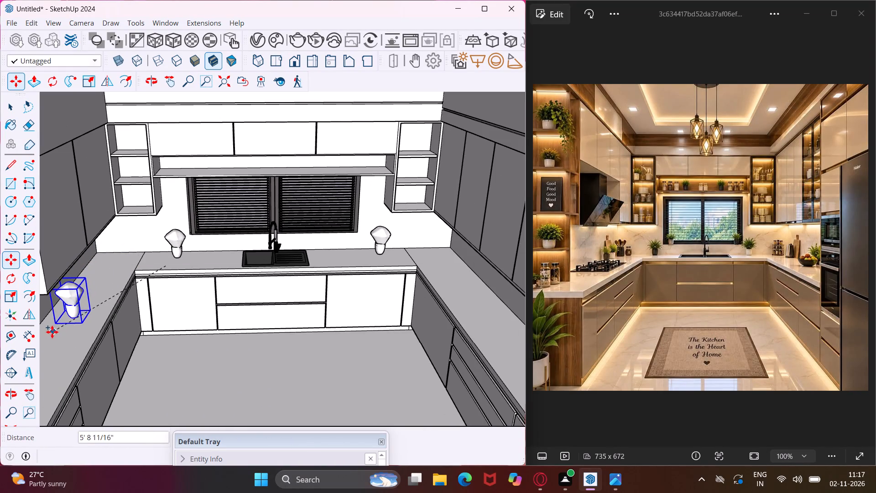
{"action": "left_click", "coordinate": [47, 335]}
{"action": "scroll", "coordinate": [88, 305], "scroll_direction": "down", "scroll_amount": 4}
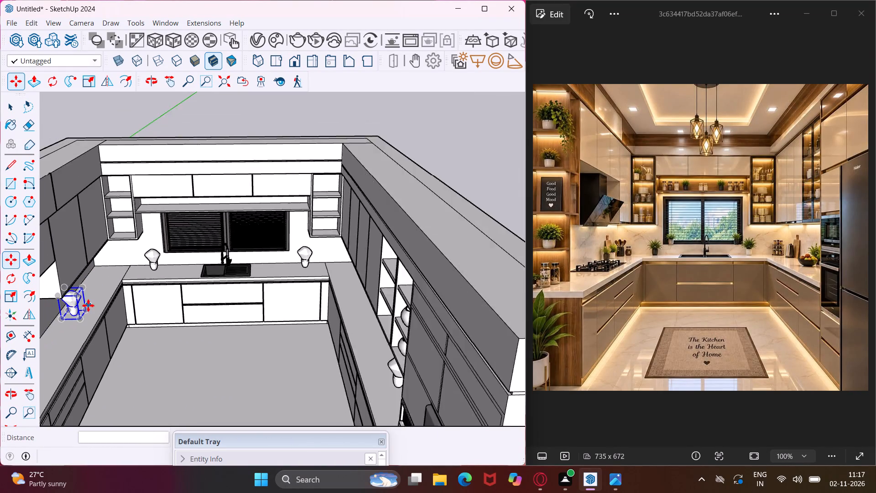
{"action": "scroll", "coordinate": [88, 305], "scroll_direction": "down", "scroll_amount": 5}
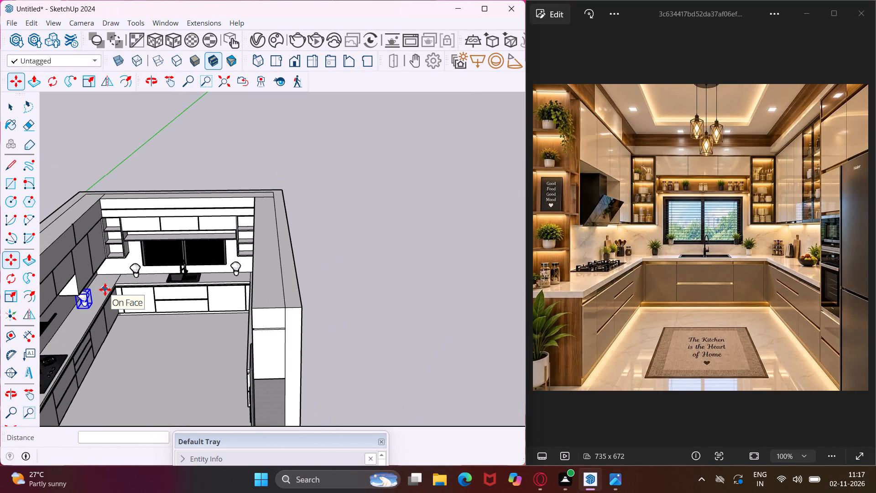
{"action": "key", "text": "Escape"}
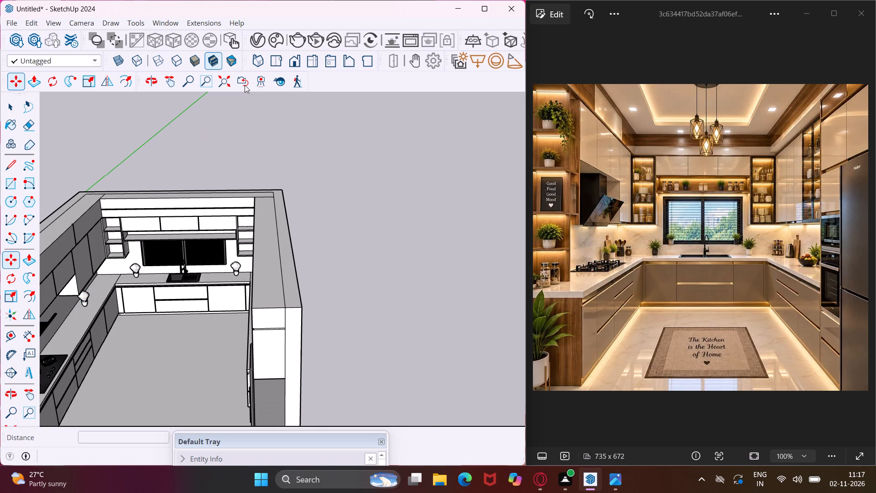
Browse the downloaded Chaos Cosmos plants and import the potted Philodendron.
{"action": "left_click", "coordinate": [276, 38]}
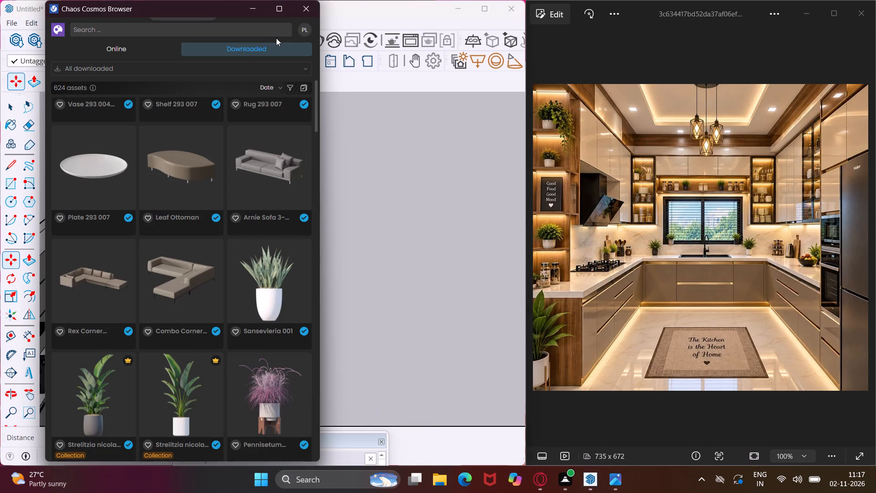
{"action": "scroll", "coordinate": [230, 187], "scroll_direction": "down", "scroll_amount": 3}
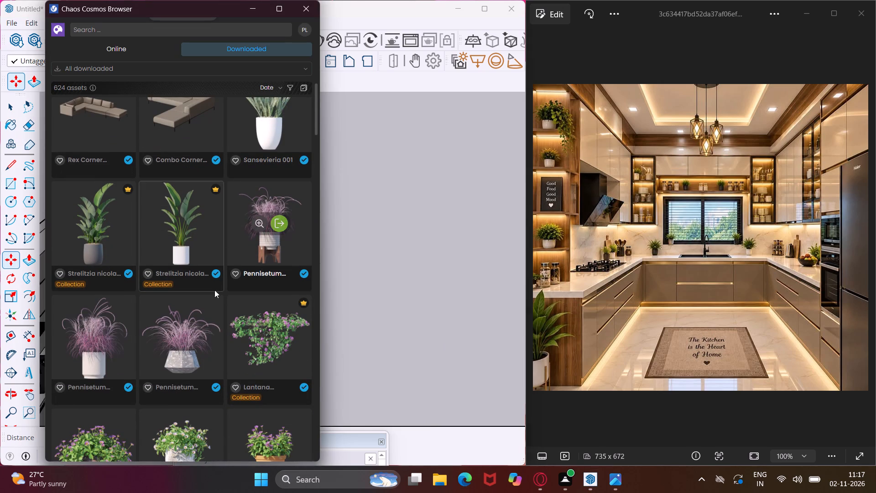
{"action": "scroll", "coordinate": [203, 325], "scroll_direction": "down", "scroll_amount": 5}
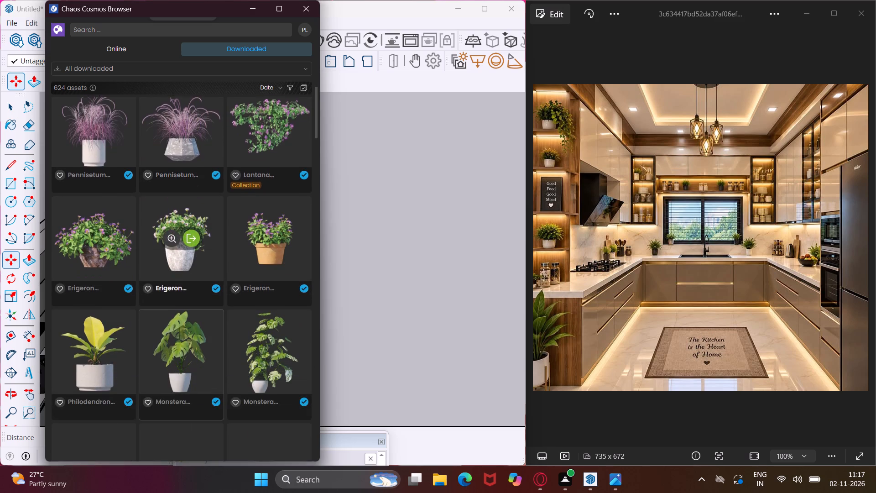
{"action": "scroll", "coordinate": [197, 314], "scroll_direction": "down", "scroll_amount": 1}
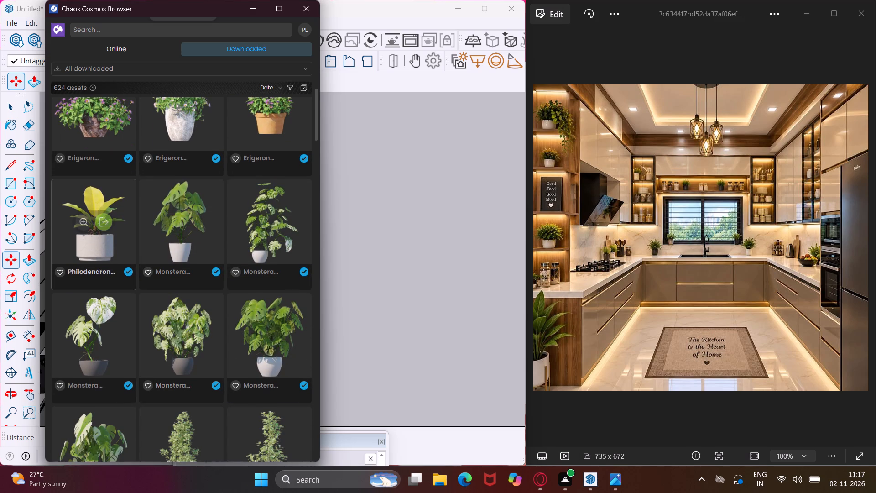
{"action": "left_click", "coordinate": [99, 222]}
Place the Philodendron on the floor at the open-shelf end of the cooktop counter and end the placement.
{"action": "scroll", "coordinate": [224, 224], "scroll_direction": "down", "scroll_amount": 7}
{"action": "scroll", "coordinate": [138, 322], "scroll_direction": "up", "scroll_amount": 4}
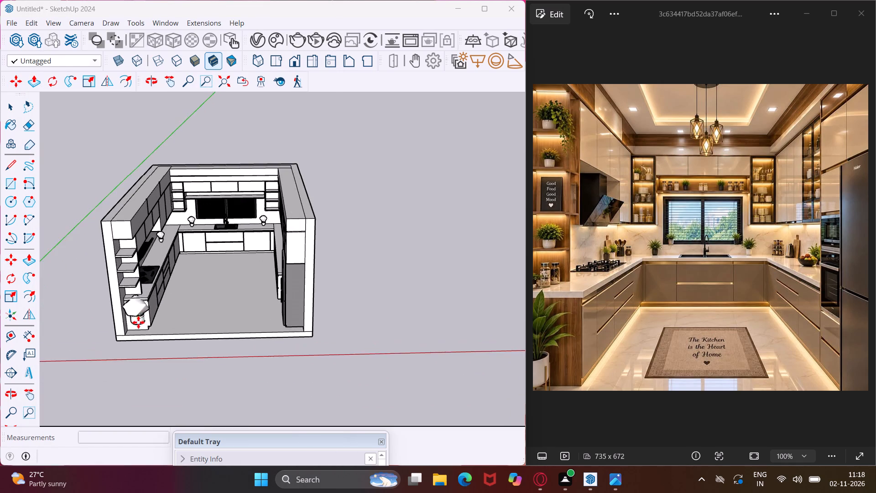
{"action": "scroll", "coordinate": [138, 322], "scroll_direction": "up", "scroll_amount": 5}
{"action": "middle_click_drag", "start_coordinate": [138, 323], "coordinate": [123, 374]}
{"action": "scroll", "coordinate": [125, 370], "scroll_direction": "up", "scroll_amount": 7}
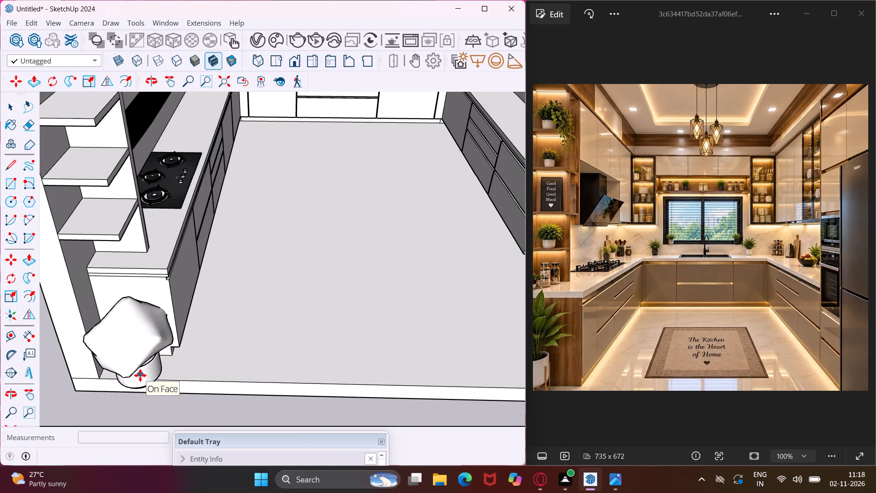
{"action": "left_click", "coordinate": [140, 375]}
{"action": "key", "text": "Escape"}
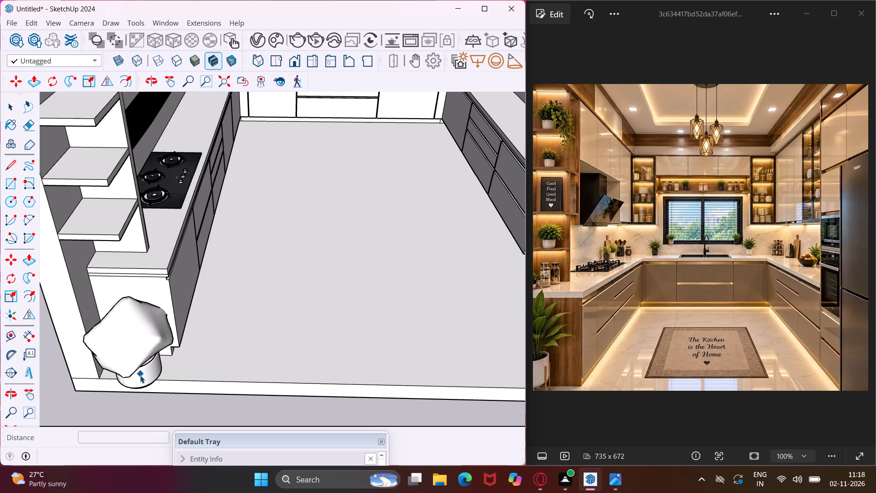
Browse the downloaded Chaos Cosmos assets for shelf decor and import Vase 014.
{"action": "left_click", "coordinate": [284, 38]}
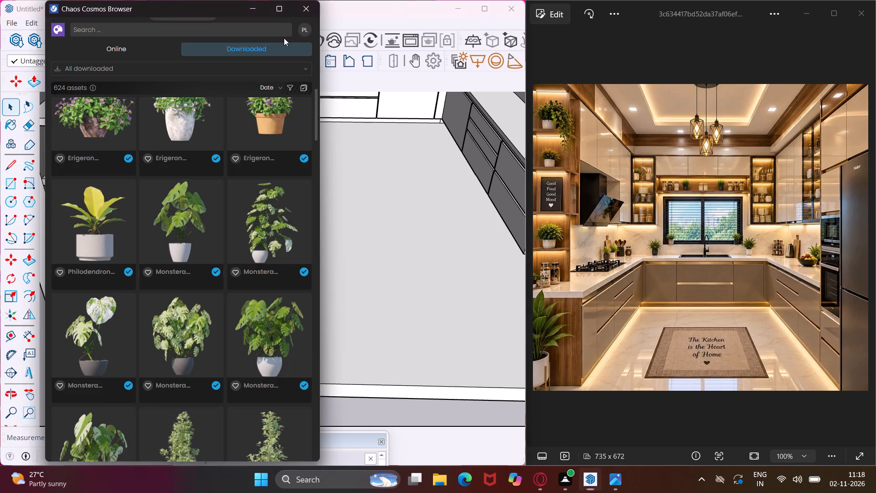
{"action": "scroll", "coordinate": [232, 245], "scroll_direction": "down", "scroll_amount": 7}
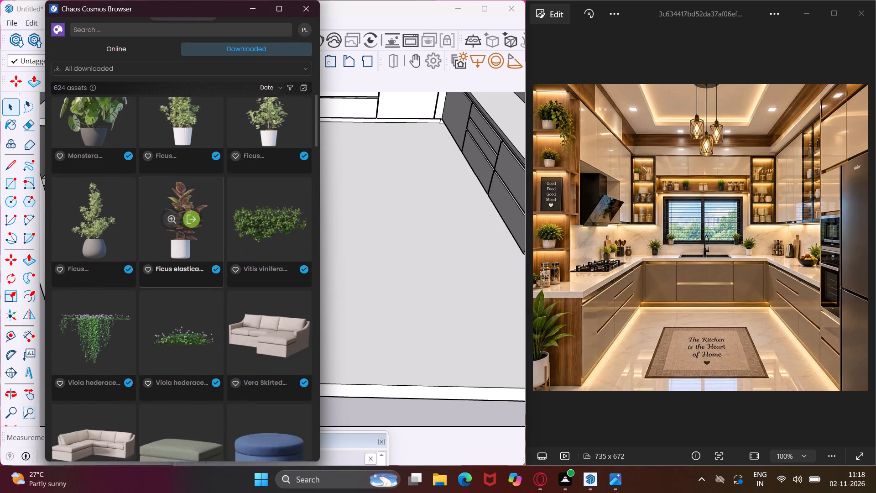
{"action": "scroll", "coordinate": [205, 284], "scroll_direction": "down", "scroll_amount": 2}
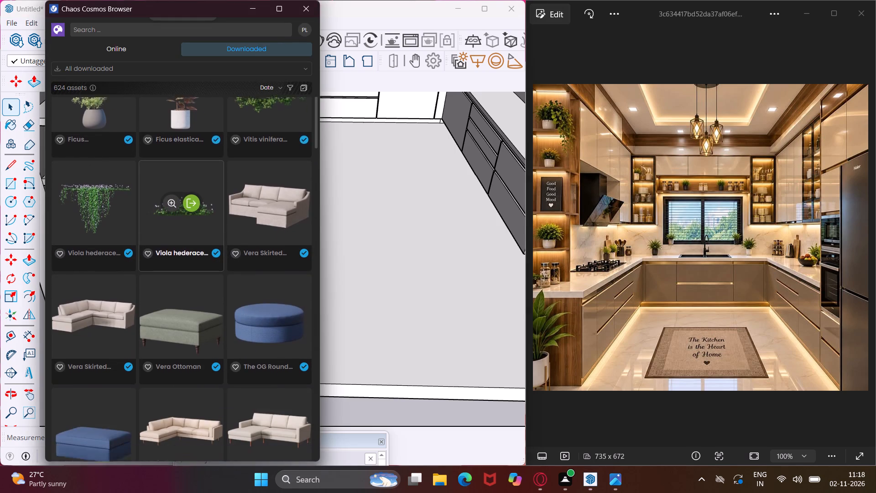
{"action": "scroll", "coordinate": [205, 284], "scroll_direction": "down", "scroll_amount": 11}
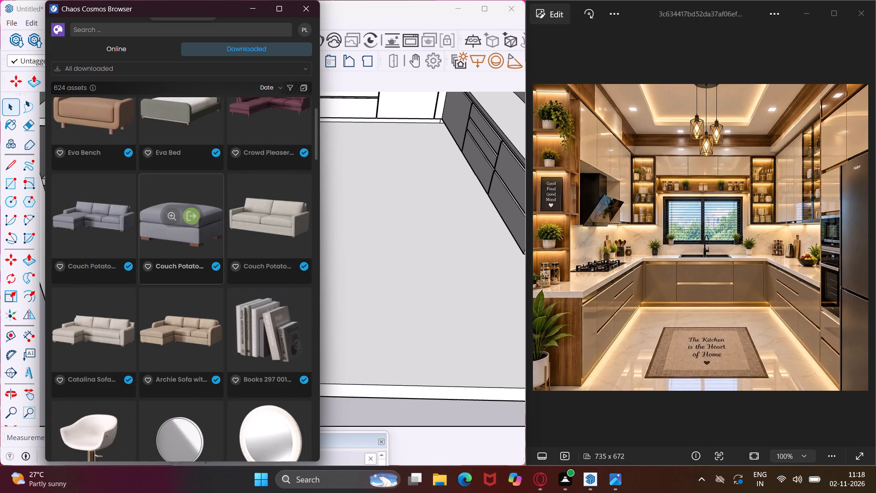
{"action": "scroll", "coordinate": [205, 284], "scroll_direction": "down", "scroll_amount": 10}
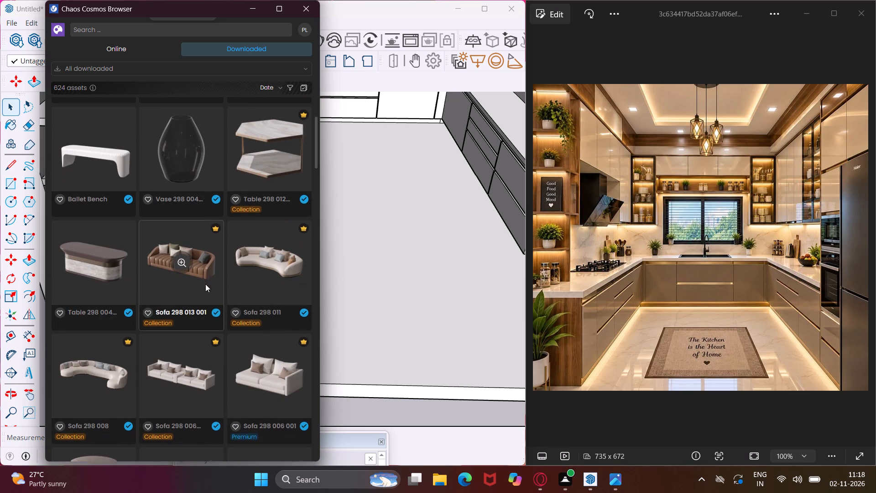
{"action": "scroll", "coordinate": [205, 284], "scroll_direction": "down", "scroll_amount": 8}
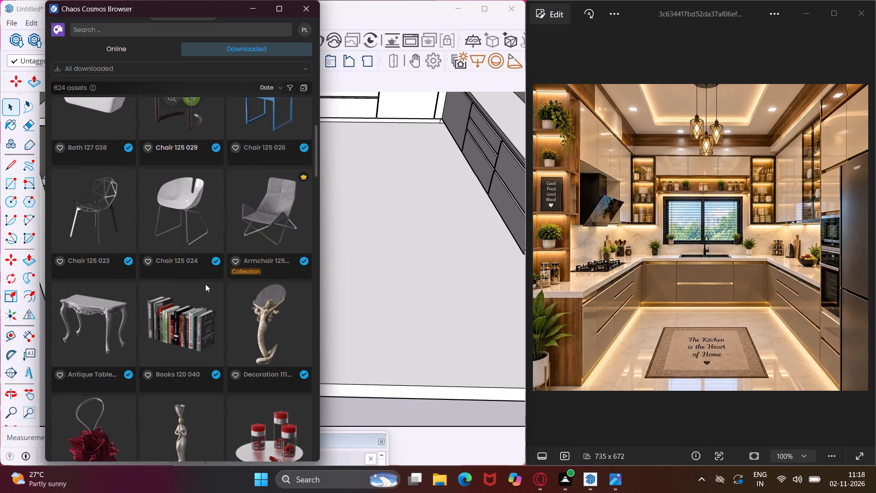
{"action": "scroll", "coordinate": [205, 284], "scroll_direction": "down", "scroll_amount": 4}
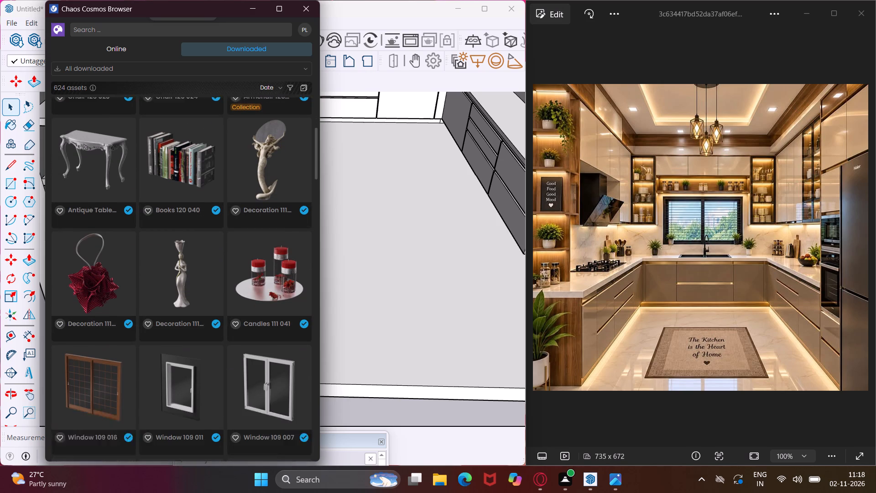
{"action": "scroll", "coordinate": [205, 284], "scroll_direction": "down", "scroll_amount": 5}
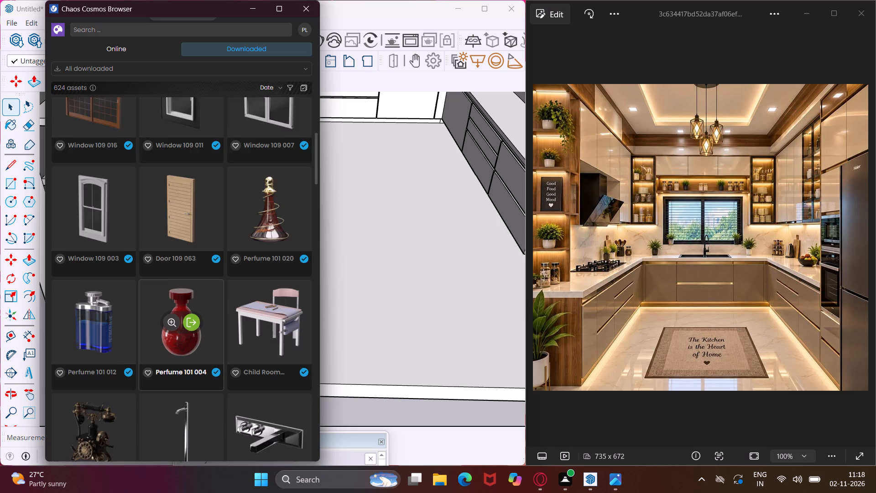
{"action": "scroll", "coordinate": [205, 284], "scroll_direction": "down", "scroll_amount": 9}
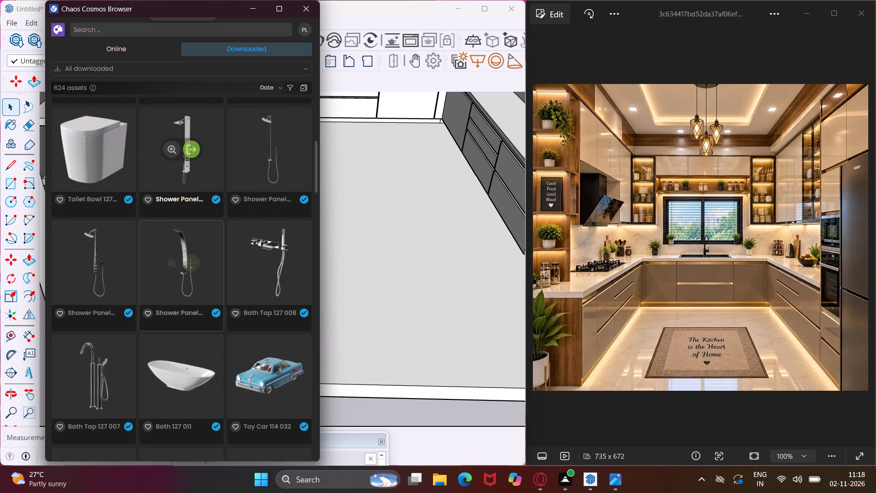
{"action": "scroll", "coordinate": [205, 284], "scroll_direction": "down", "scroll_amount": 5}
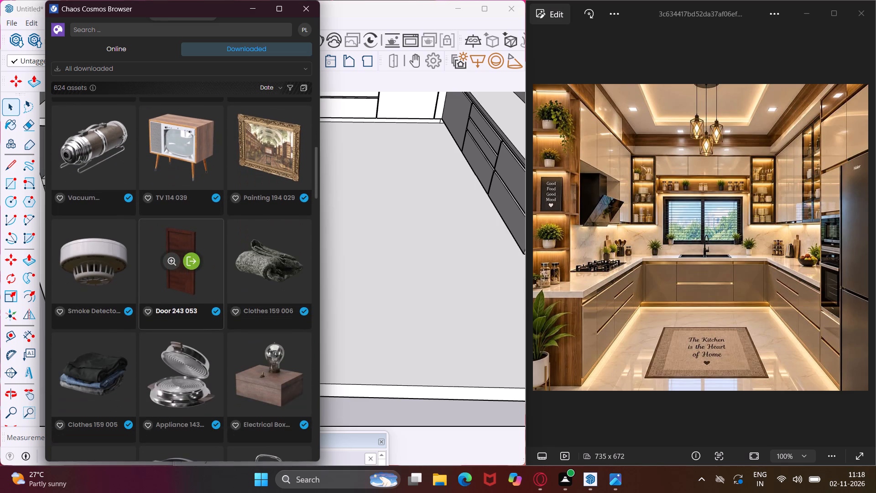
{"action": "scroll", "coordinate": [205, 284], "scroll_direction": "down", "scroll_amount": 2}
{"action": "scroll", "coordinate": [205, 284], "scroll_direction": "up", "scroll_amount": 3}
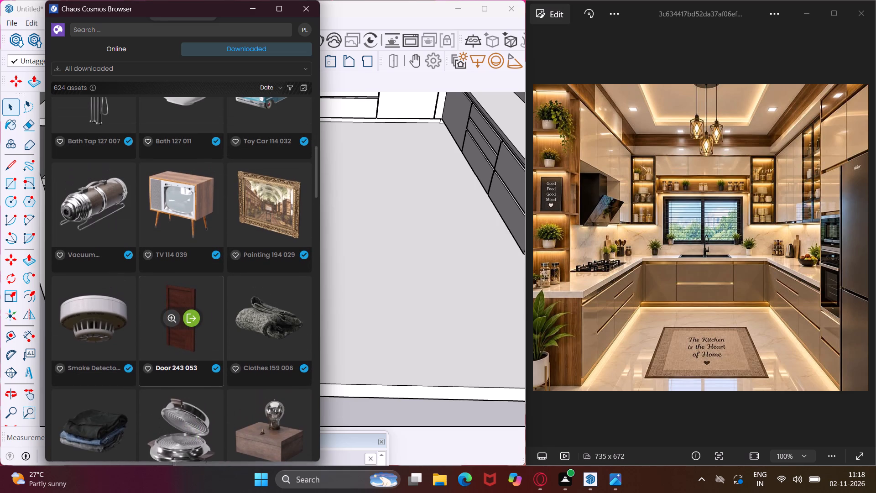
{"action": "scroll", "coordinate": [205, 284], "scroll_direction": "down", "scroll_amount": 6}
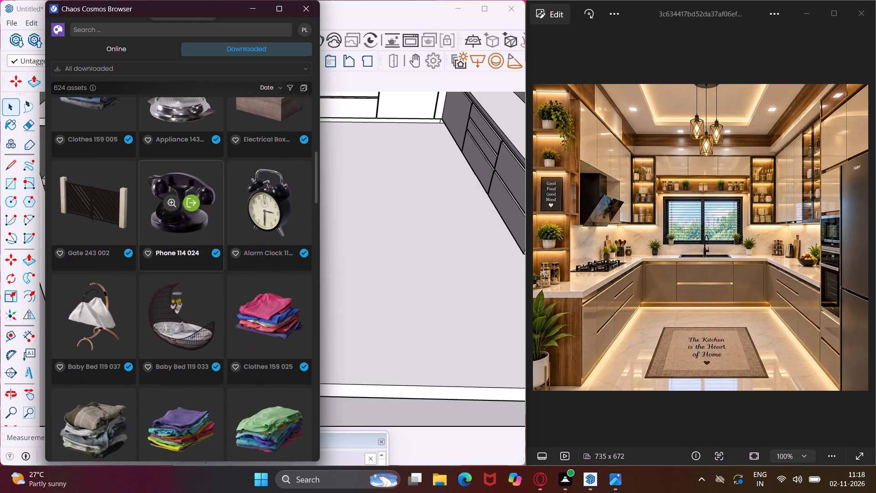
{"action": "scroll", "coordinate": [205, 284], "scroll_direction": "down", "scroll_amount": 10}
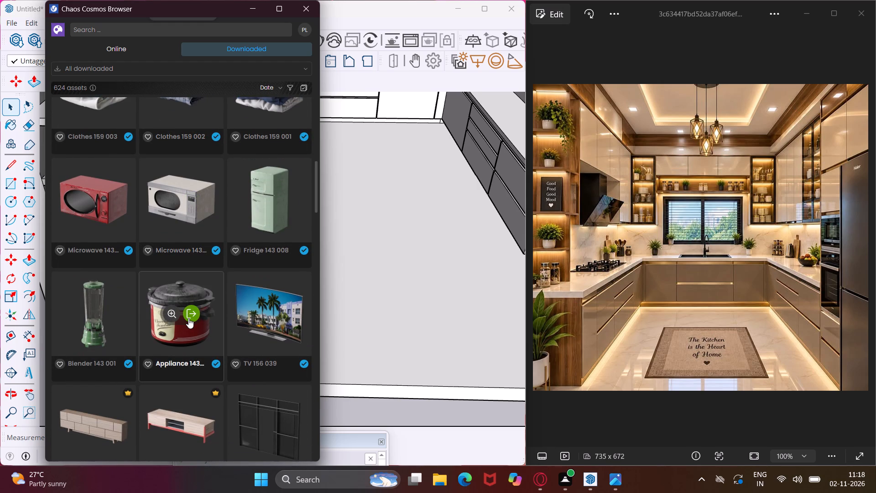
{"action": "scroll", "coordinate": [188, 318], "scroll_direction": "down", "scroll_amount": 5}
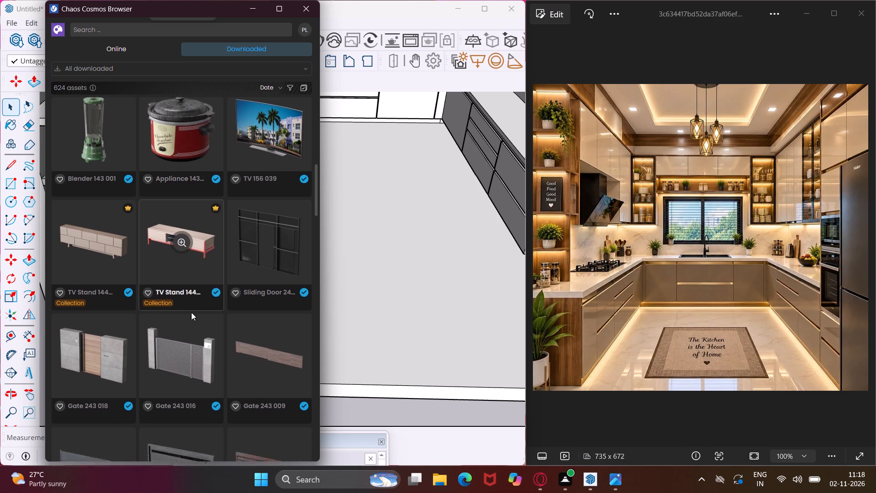
{"action": "scroll", "coordinate": [191, 312], "scroll_direction": "down", "scroll_amount": 11}
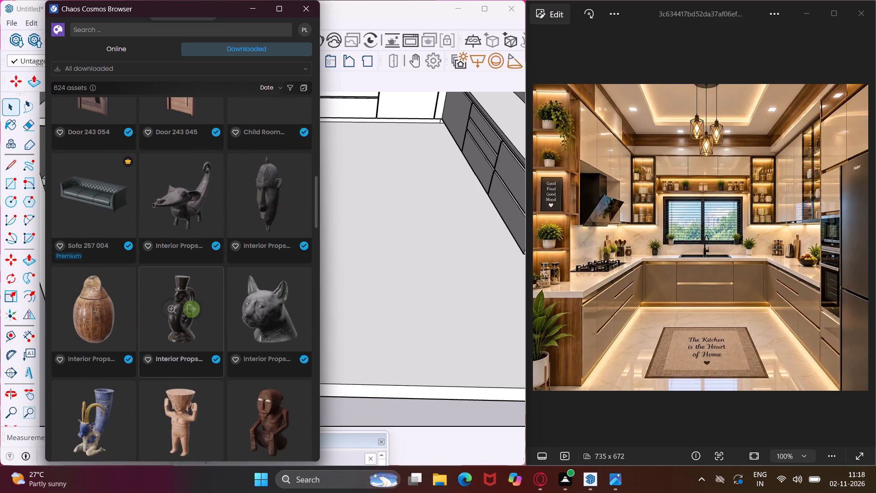
{"action": "scroll", "coordinate": [191, 312], "scroll_direction": "down", "scroll_amount": 6}
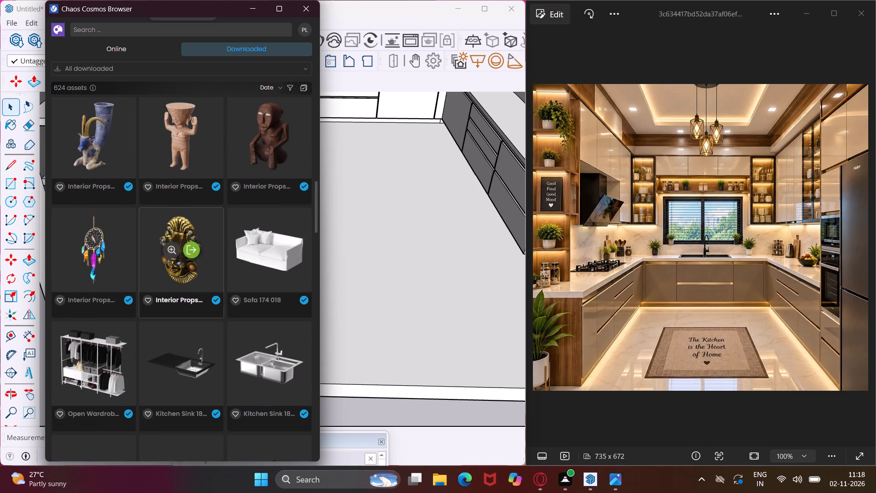
{"action": "scroll", "coordinate": [191, 312], "scroll_direction": "down", "scroll_amount": 4}
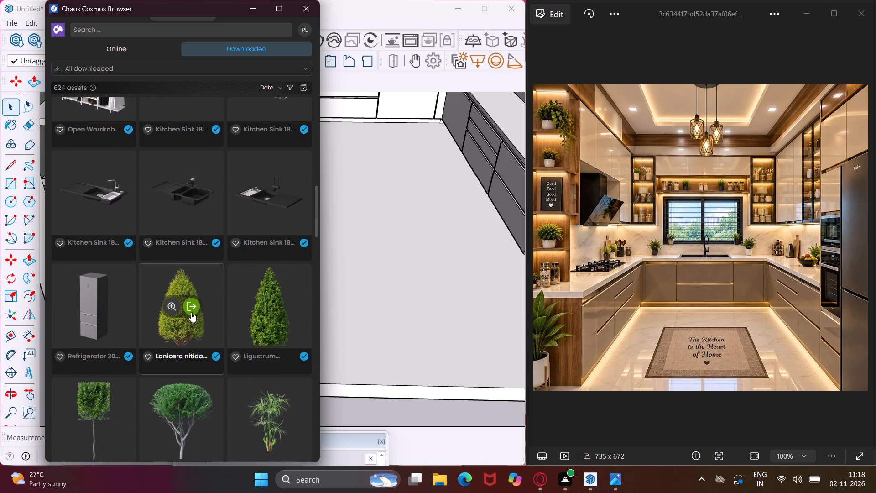
{"action": "scroll", "coordinate": [191, 312], "scroll_direction": "down", "scroll_amount": 2}
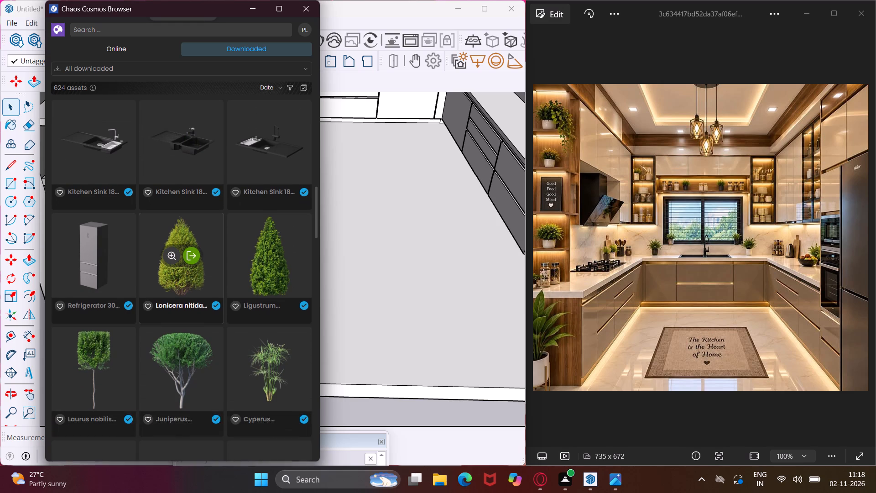
{"action": "scroll", "coordinate": [191, 312], "scroll_direction": "down", "scroll_amount": 4}
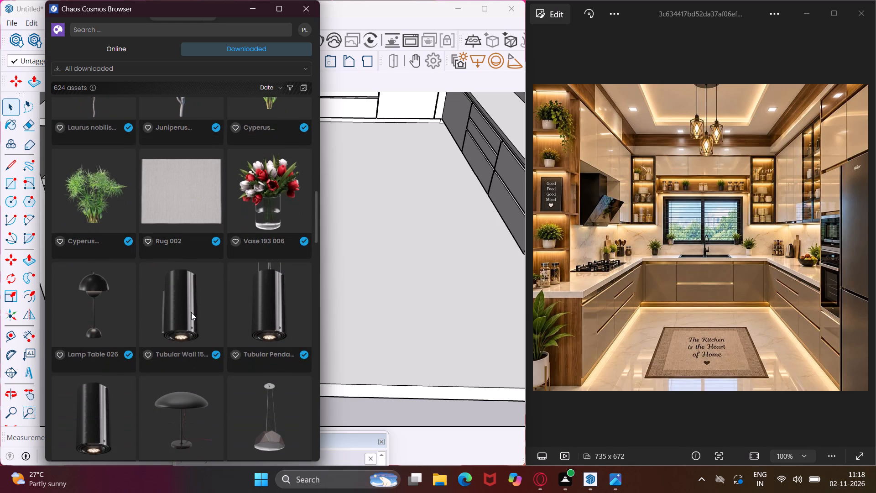
{"action": "scroll", "coordinate": [191, 312], "scroll_direction": "down", "scroll_amount": 6}
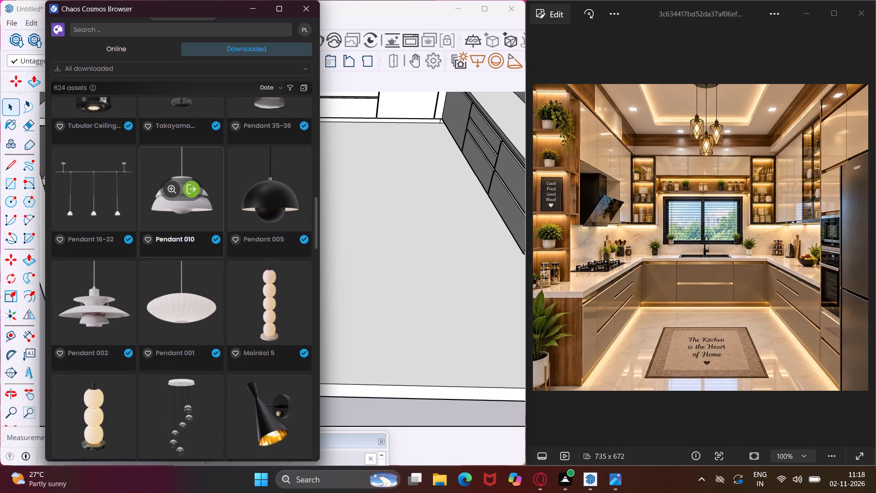
{"action": "scroll", "coordinate": [191, 312], "scroll_direction": "down", "scroll_amount": 5}
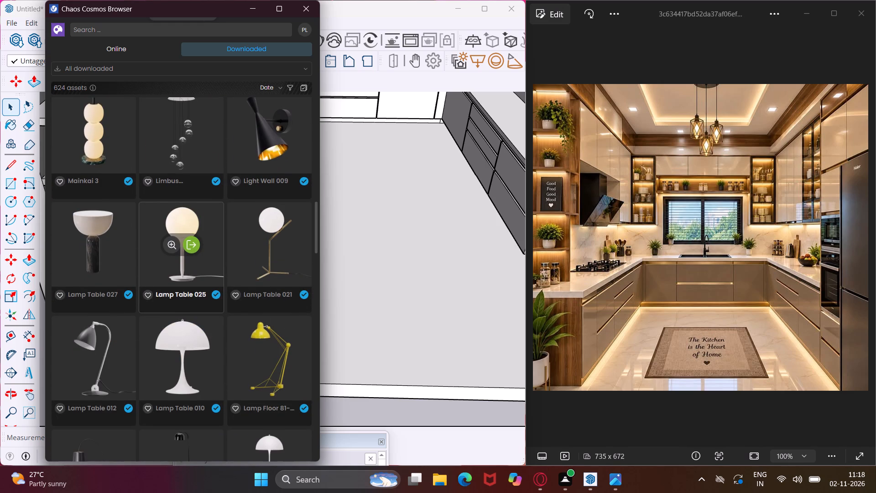
{"action": "scroll", "coordinate": [191, 312], "scroll_direction": "down", "scroll_amount": 9}
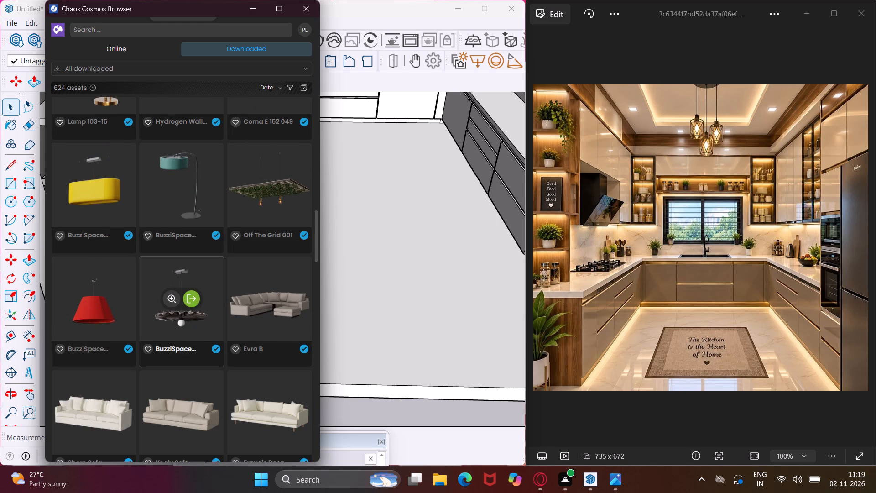
{"action": "scroll", "coordinate": [191, 312], "scroll_direction": "down", "scroll_amount": 4}
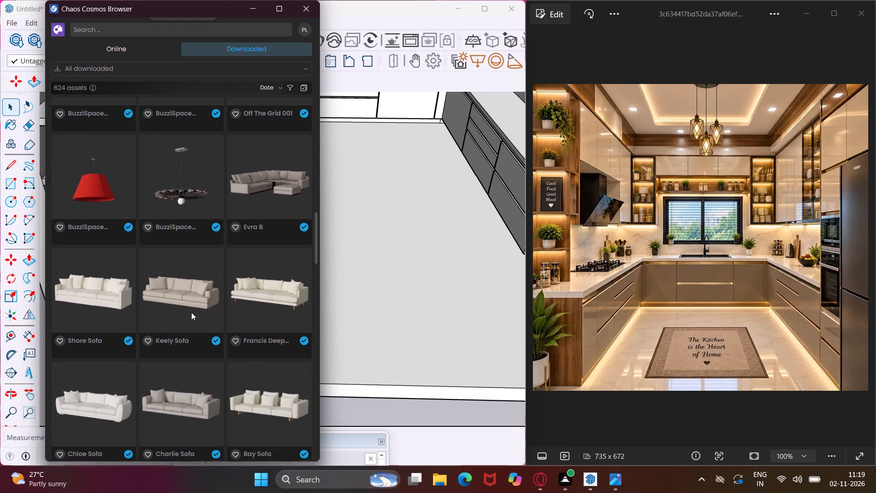
{"action": "scroll", "coordinate": [191, 312], "scroll_direction": "down", "scroll_amount": 3}
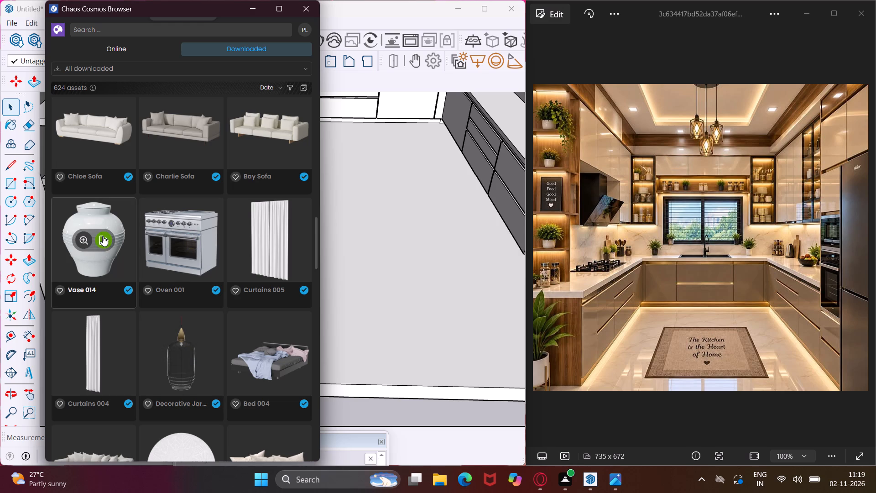
{"action": "left_click", "coordinate": [103, 236]}
Place Vase 014 in the top compartment of the open-shelf unit beside the window, on the cooktop side.
{"action": "scroll", "coordinate": [204, 294], "scroll_direction": "down", "scroll_amount": 4}
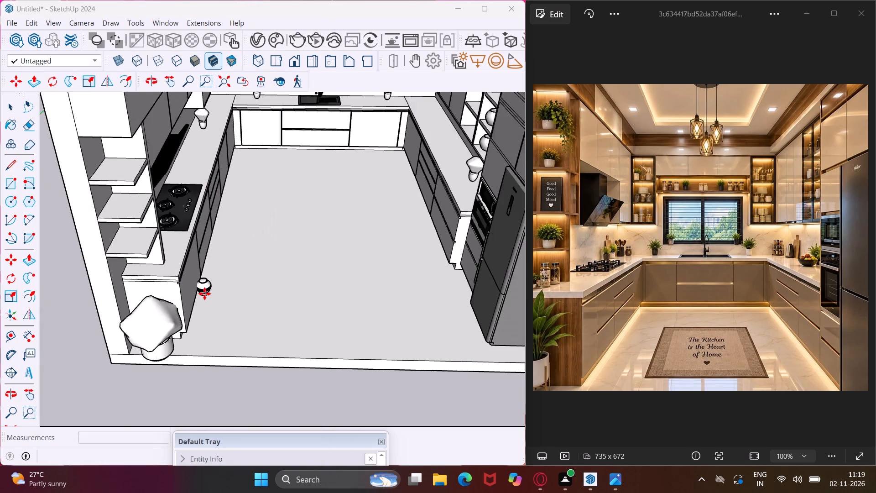
{"action": "scroll", "coordinate": [204, 294], "scroll_direction": "down", "scroll_amount": 9}
{"action": "middle_click_drag", "start_coordinate": [204, 294], "coordinate": [228, 283]}
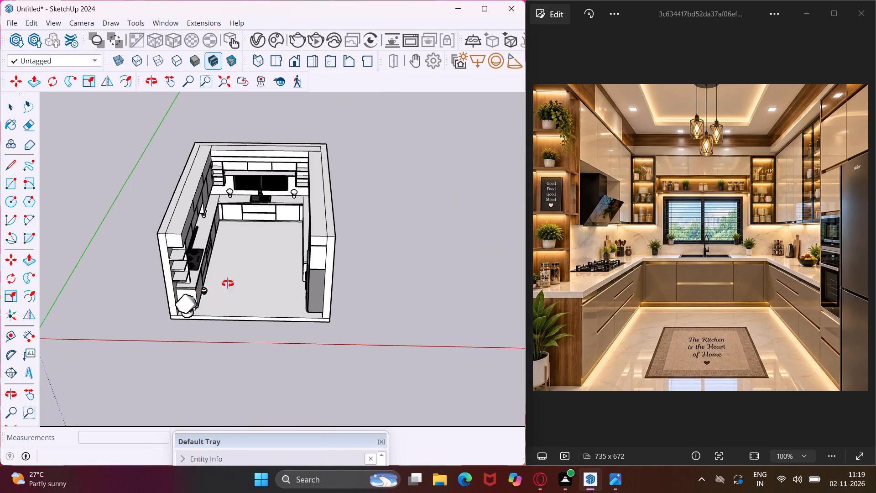
{"action": "middle_click_drag", "start_coordinate": [228, 283], "coordinate": [278, 241]}
{"action": "scroll", "coordinate": [276, 195], "scroll_direction": "up", "scroll_amount": 4}
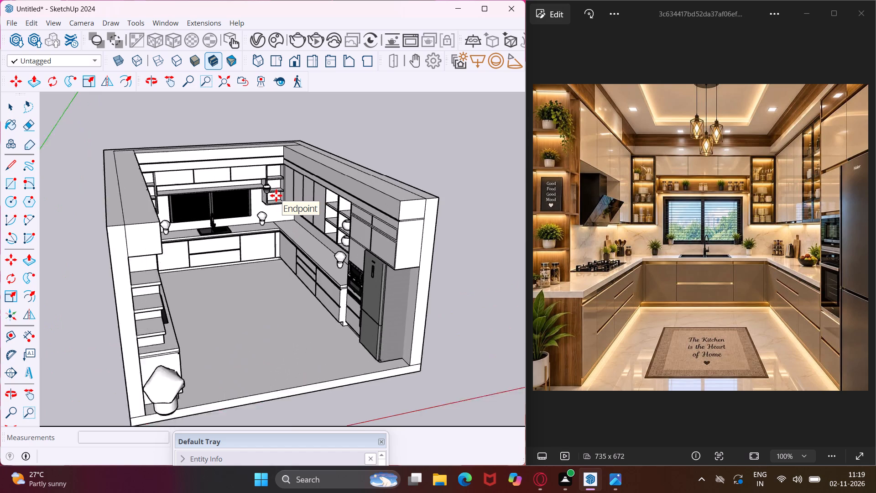
{"action": "scroll", "coordinate": [276, 195], "scroll_direction": "up", "scroll_amount": 1}
{"action": "middle_click_drag", "start_coordinate": [263, 252], "coordinate": [256, 293]}
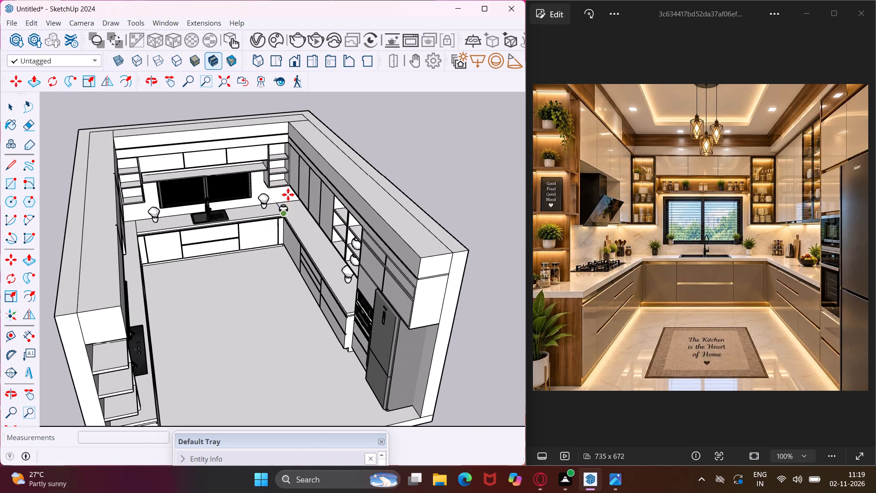
{"action": "scroll", "coordinate": [134, 163], "scroll_direction": "up", "scroll_amount": 5}
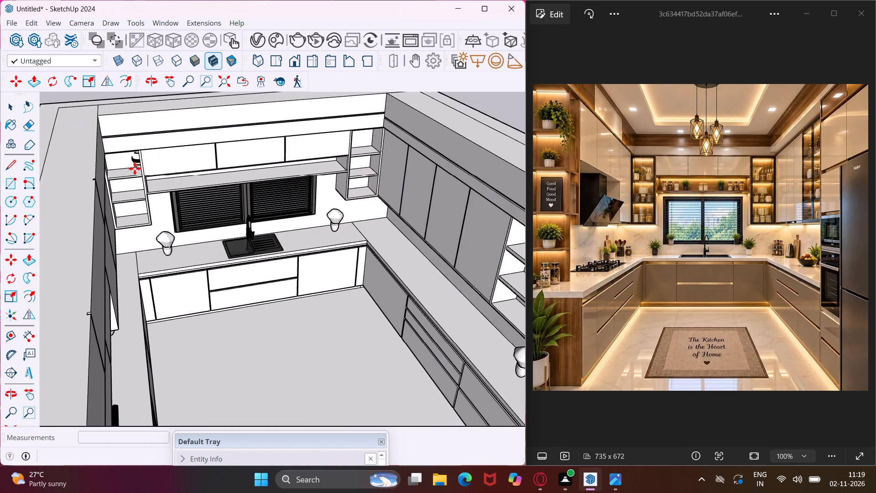
{"action": "scroll", "coordinate": [135, 168], "scroll_direction": "up", "scroll_amount": 10}
{"action": "middle_click_drag", "start_coordinate": [131, 175], "coordinate": [135, 203]}
{"action": "scroll", "coordinate": [135, 203], "scroll_direction": "up", "scroll_amount": 3}
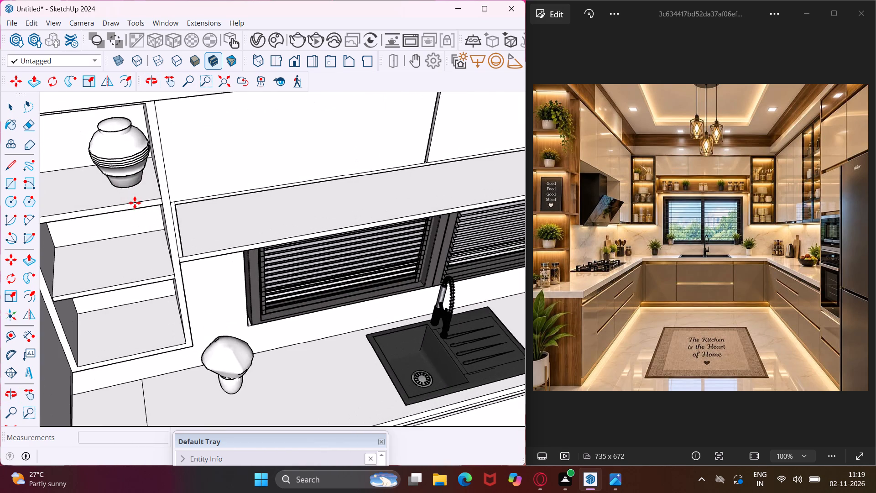
{"action": "left_click", "coordinate": [129, 190]}
Place a second Vase 014 on the long shelf above the window, near its cooktop-side end, and end the placement.
{"action": "scroll", "coordinate": [129, 190], "scroll_direction": "down", "scroll_amount": 4}
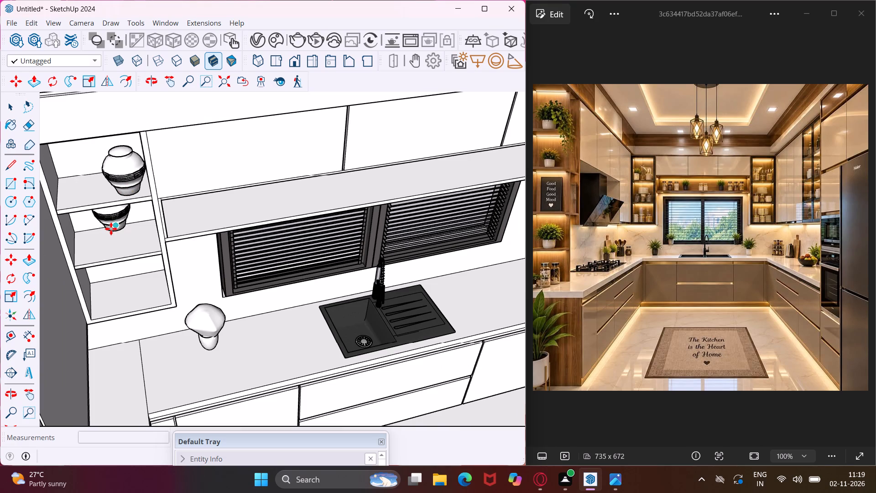
{"action": "scroll", "coordinate": [111, 229], "scroll_direction": "down", "scroll_amount": 3}
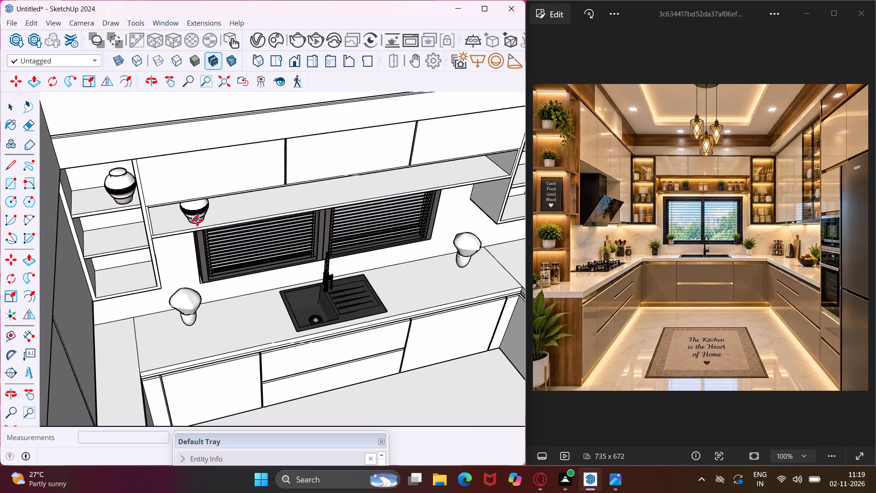
{"action": "middle_click_drag", "start_coordinate": [198, 220], "coordinate": [119, 212]}
{"action": "scroll", "coordinate": [183, 199], "scroll_direction": "up", "scroll_amount": 8}
{"action": "middle_click_drag", "start_coordinate": [182, 196], "coordinate": [159, 146]}
{"action": "scroll", "coordinate": [188, 160], "scroll_direction": "down", "scroll_amount": 4}
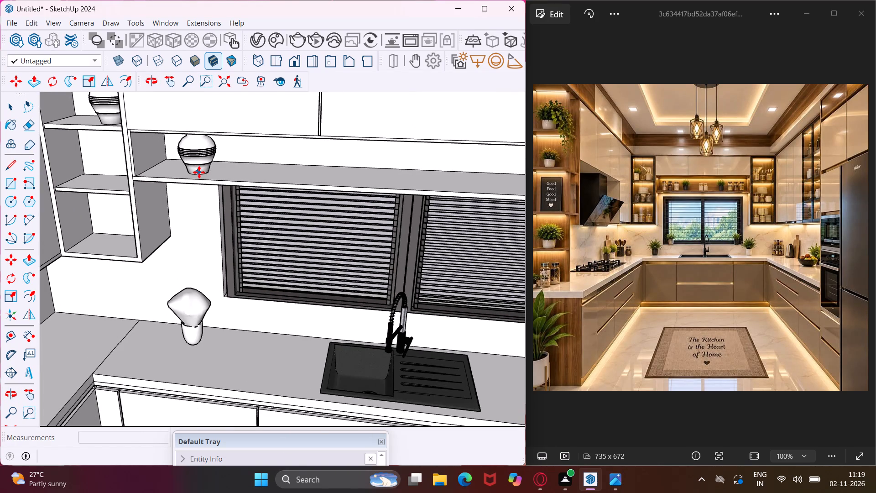
{"action": "left_click", "coordinate": [199, 173]}
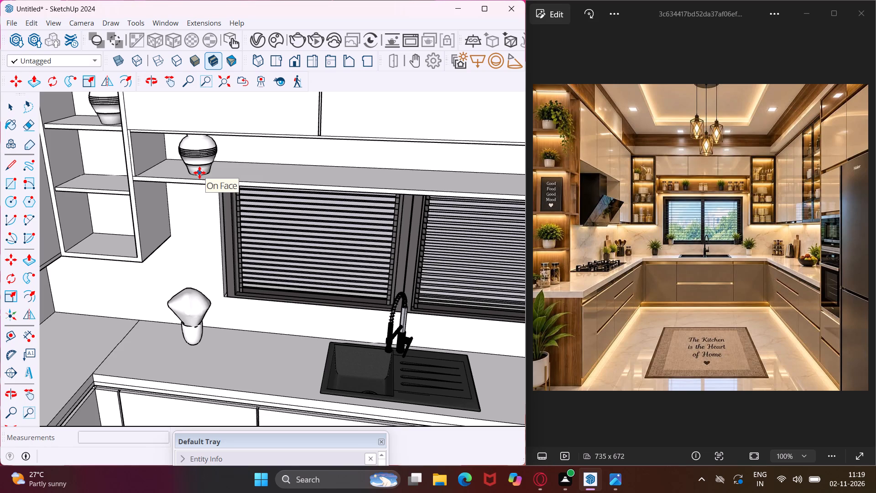
{"action": "key", "text": "Escape"}
Scale the Vase 014 on the long shelf above the window to about 0.81 of its height.
{"action": "left_click", "coordinate": [199, 173]}
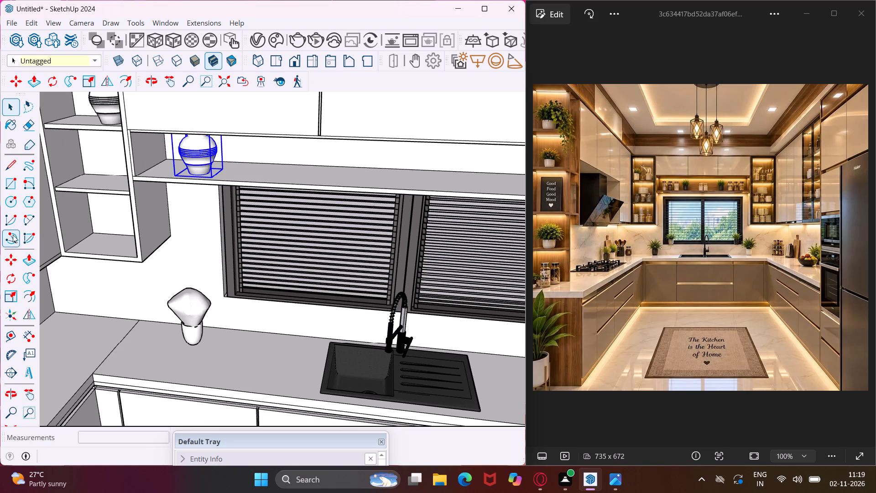
{"action": "left_click", "coordinate": [10, 293]}
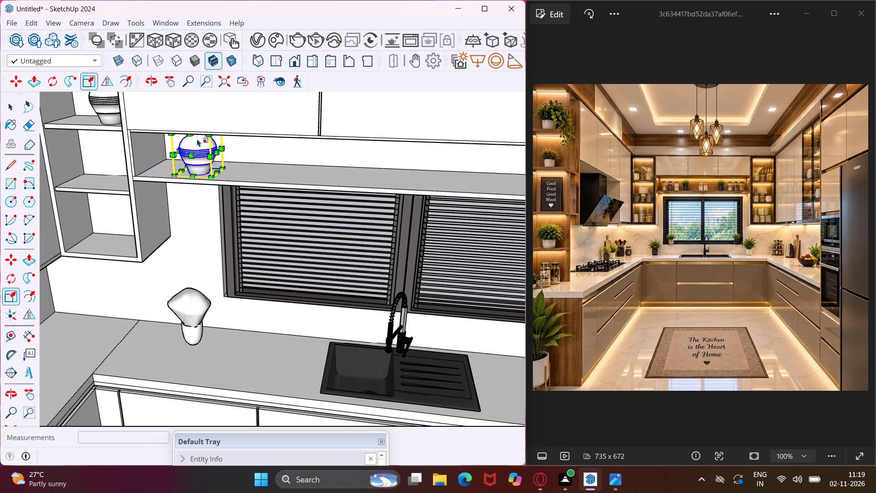
{"action": "middle_click_drag", "start_coordinate": [201, 133], "coordinate": [208, 65]}
{"action": "scroll", "coordinate": [209, 115], "scroll_direction": "up", "scroll_amount": 3}
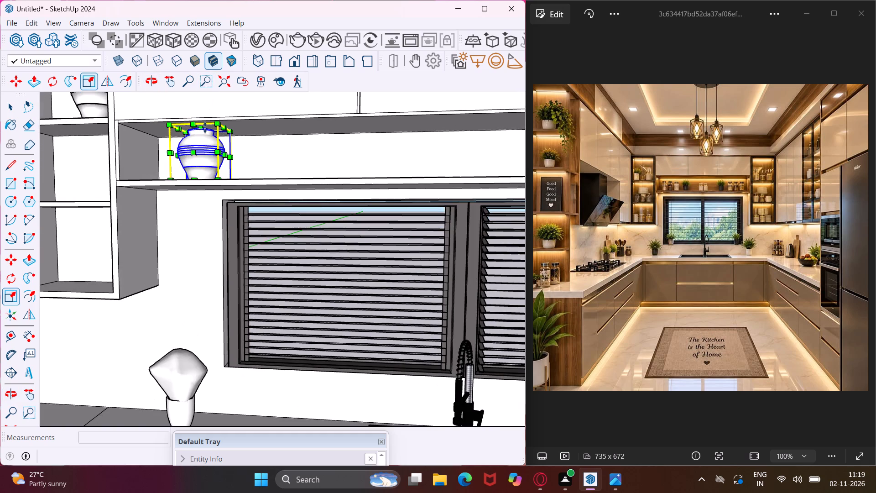
{"action": "left_click", "coordinate": [204, 128]}
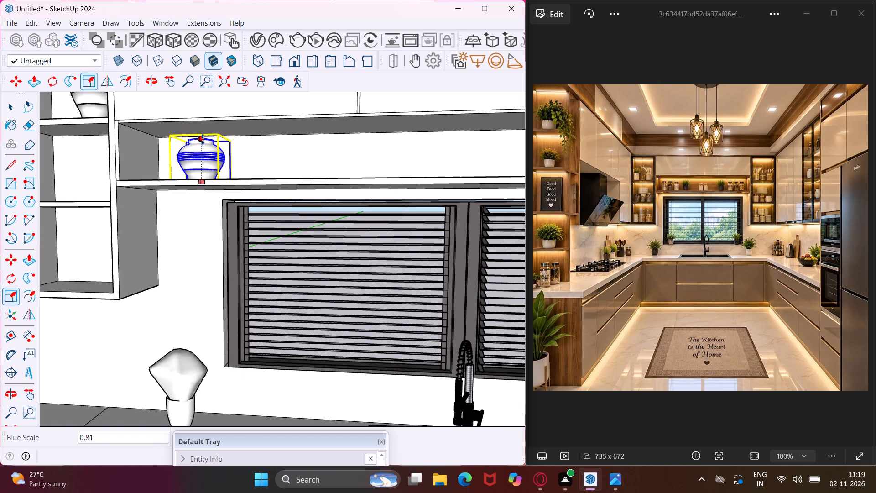
{"action": "left_click", "coordinate": [203, 139]}
{"action": "middle_click_drag", "start_coordinate": [203, 139], "coordinate": [212, 180]}
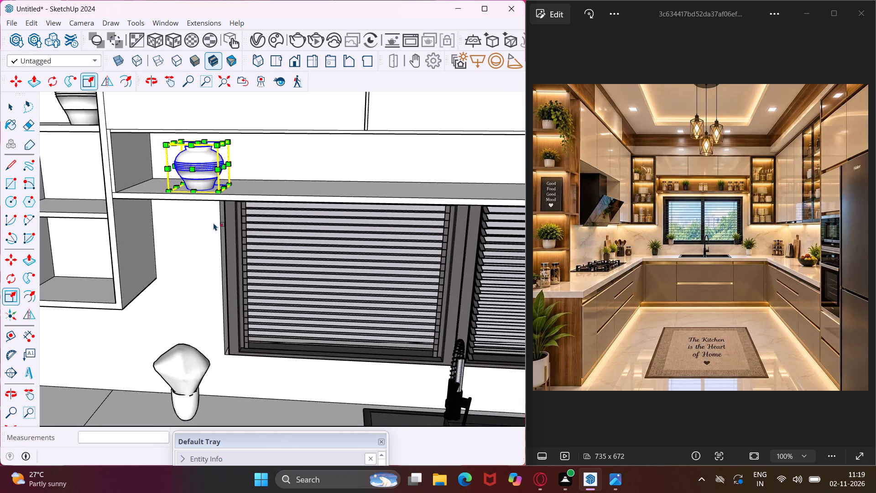
{"action": "key", "text": "Escape"}
{"action": "key", "text": "space"}
Copy the plant on the window counter's cooktop side about 1' 2 11/16" along the counter towards the sink.
{"action": "left_click", "coordinate": [178, 401]}
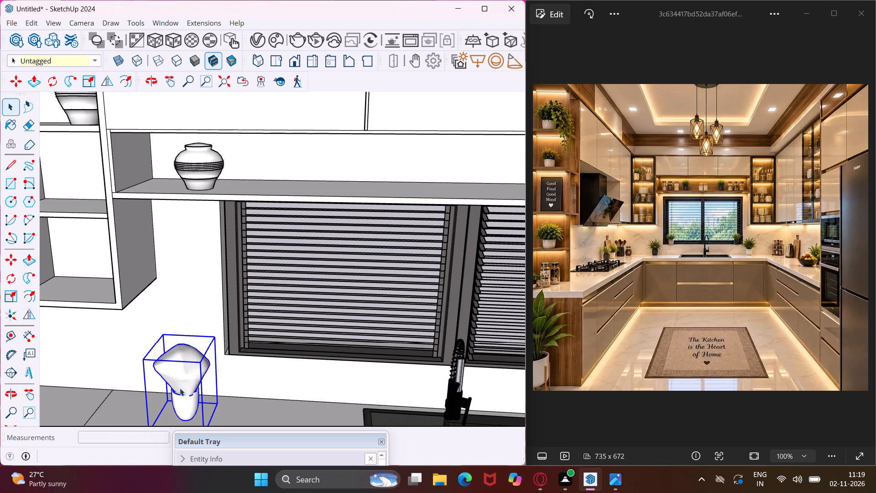
{"action": "scroll", "coordinate": [168, 318], "scroll_direction": "down", "scroll_amount": 4}
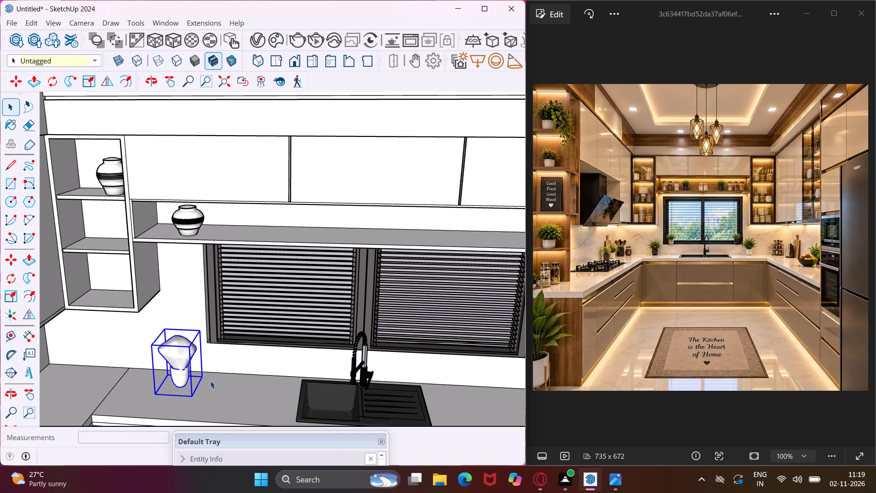
{"action": "key", "text": "m"}
{"action": "left_click", "coordinate": [204, 404]}
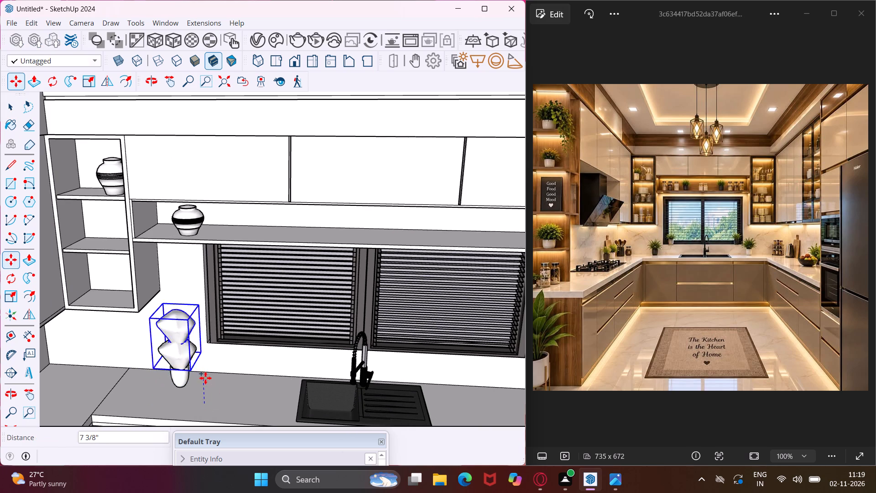
{"action": "left_click", "coordinate": [262, 414]}
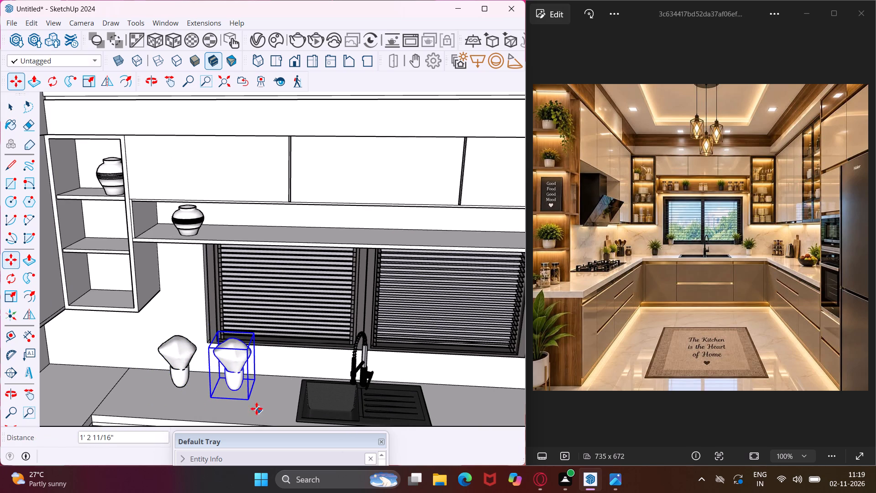
Scale the copied plant beside the sink to about 0.76 of its height.
{"action": "left_click", "coordinate": [15, 291]}
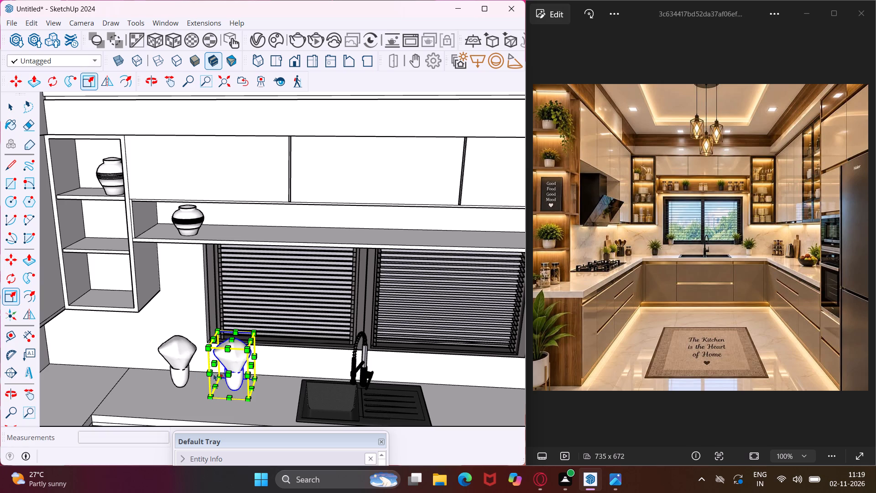
{"action": "left_click", "coordinate": [230, 343]}
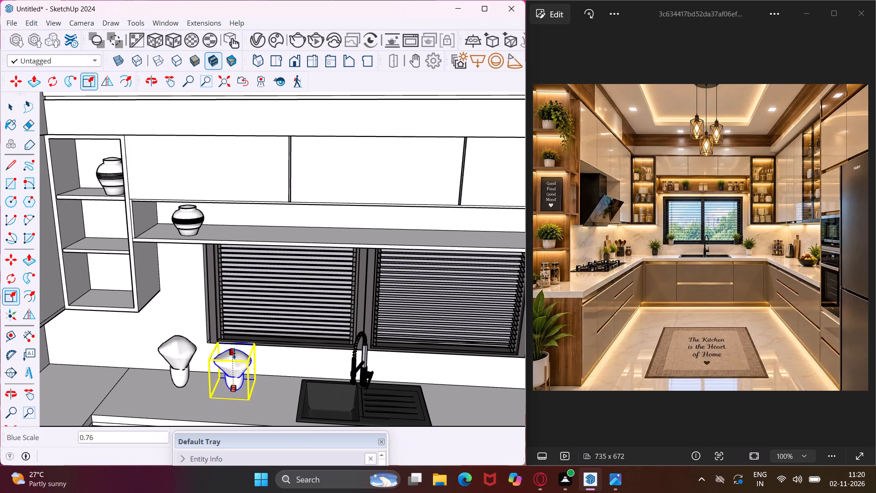
{"action": "left_click", "coordinate": [234, 353]}
Move the shortened plant from the counter onto the long shelf above the window, near its middle.
{"action": "key", "text": "m"}
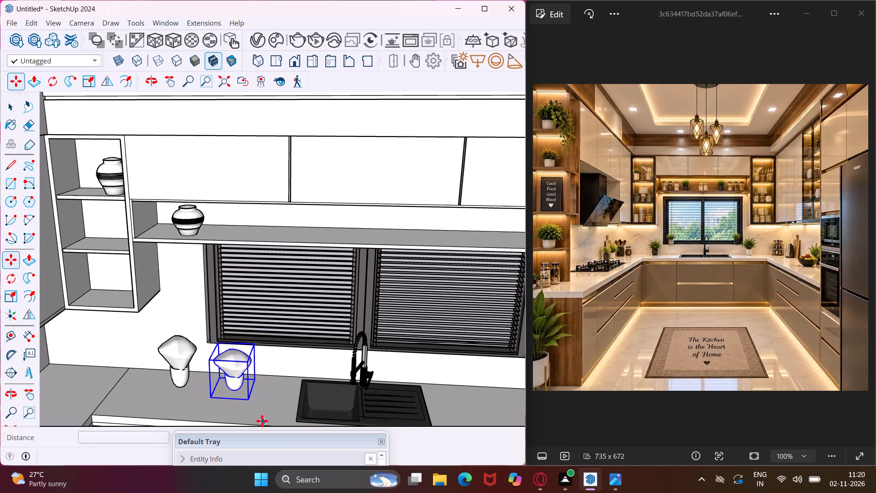
{"action": "left_click", "coordinate": [257, 414]}
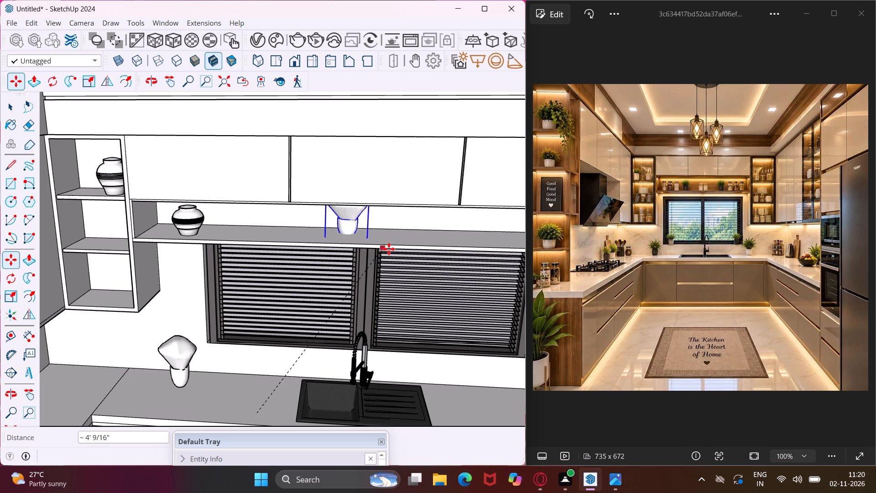
{"action": "scroll", "coordinate": [392, 248], "scroll_direction": "up", "scroll_amount": 2}
{"action": "middle_click_drag", "start_coordinate": [392, 248], "coordinate": [339, 208]}
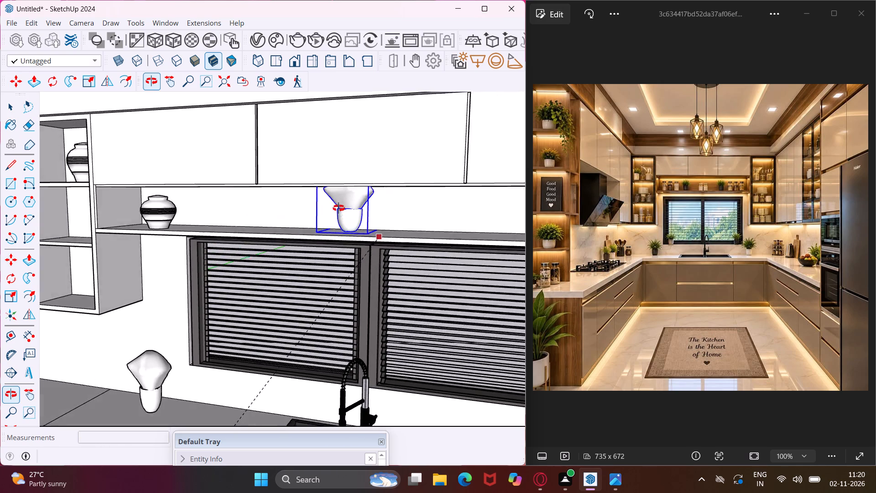
{"action": "middle_click_drag", "start_coordinate": [339, 208], "coordinate": [336, 203]}
{"action": "scroll", "coordinate": [387, 238], "scroll_direction": "up", "scroll_amount": 3}
{"action": "middle_click_drag", "start_coordinate": [389, 239], "coordinate": [408, 274]}
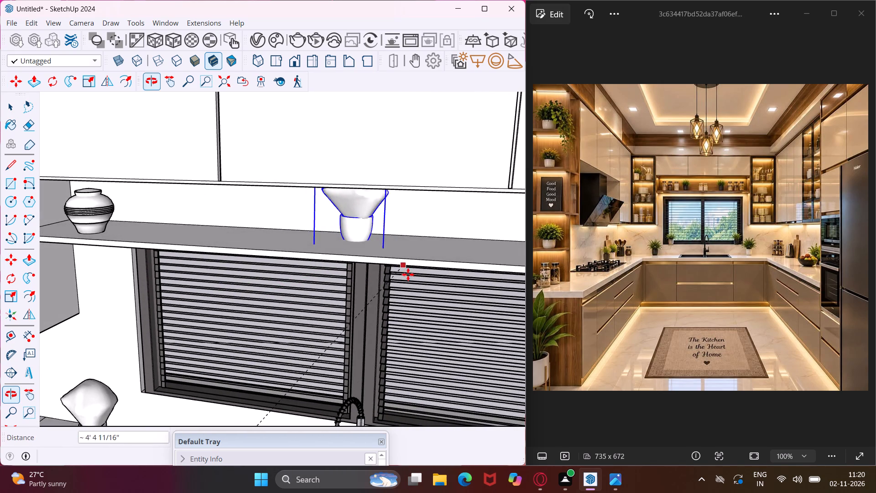
{"action": "left_click", "coordinate": [399, 265]}
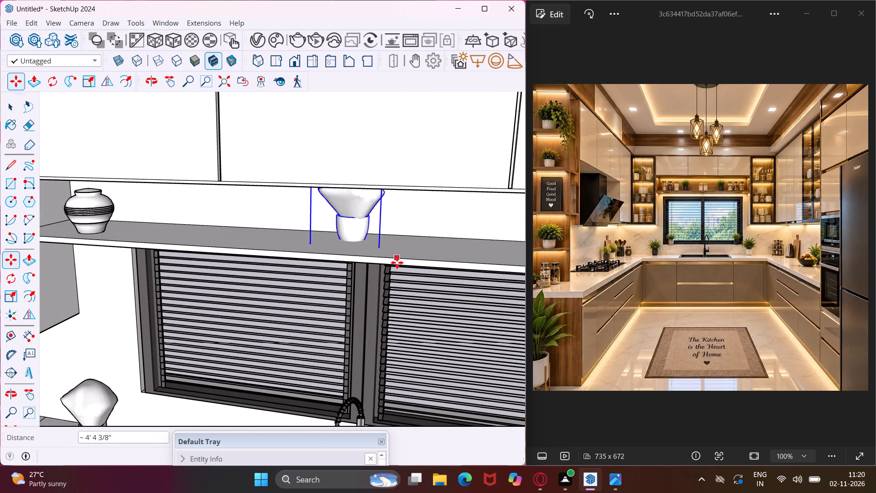
Copy the shelf plant about 3' 2 1/2" along the long shelf, away from the vase, and end the move.
{"action": "left_click", "coordinate": [397, 262]}
{"action": "scroll", "coordinate": [325, 247], "scroll_direction": "down", "scroll_amount": 6}
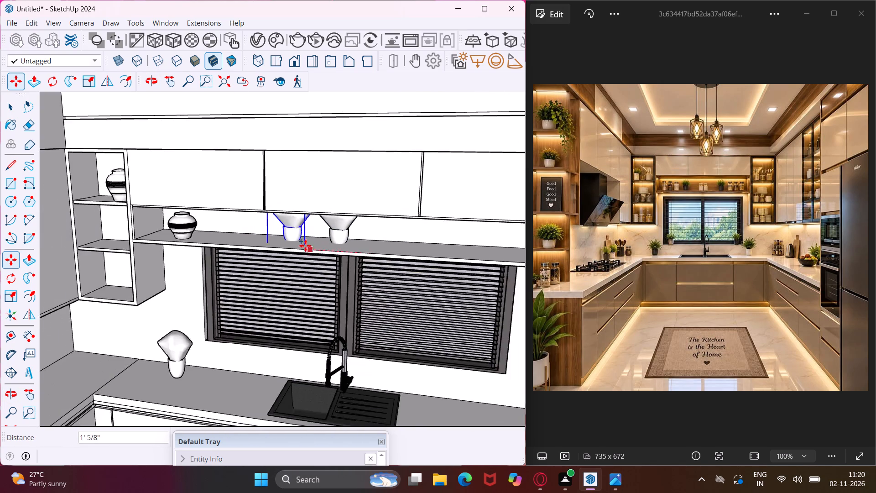
{"action": "scroll", "coordinate": [305, 245], "scroll_direction": "down", "scroll_amount": 6}
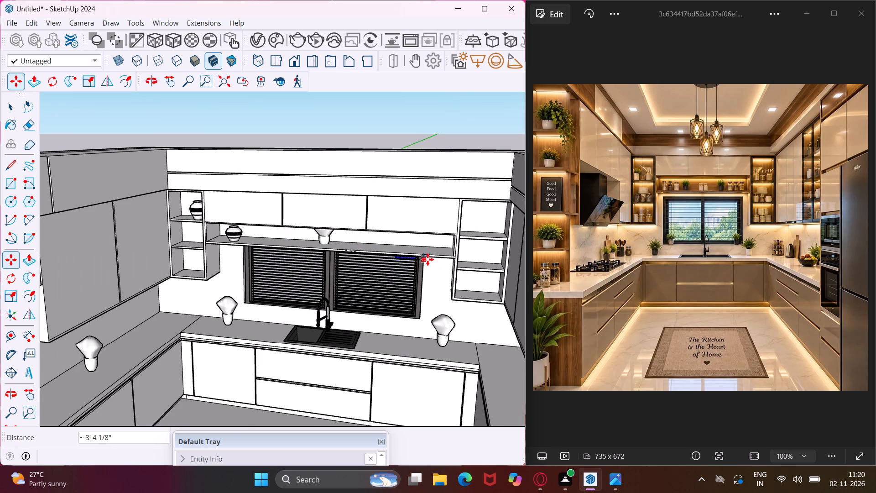
{"action": "scroll", "coordinate": [429, 257], "scroll_direction": "up", "scroll_amount": 2}
{"action": "left_click", "coordinate": [429, 257]}
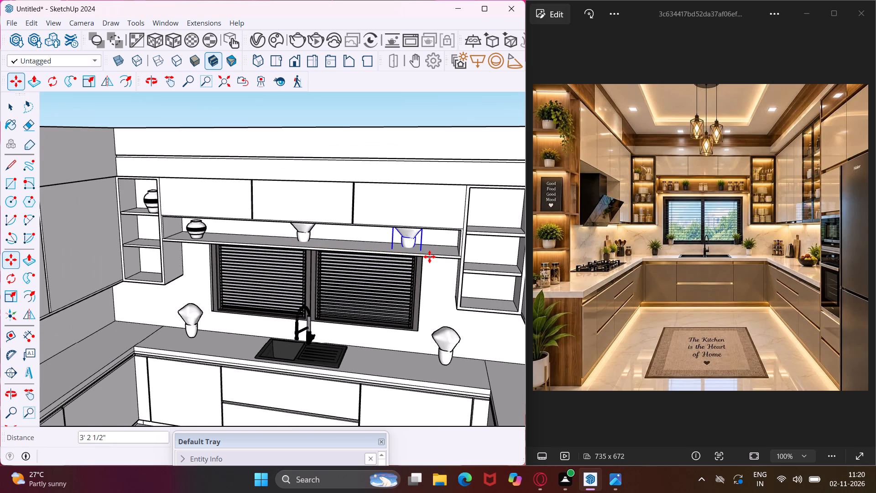
{"action": "key", "text": "Escape"}
Browse the downloaded Chaos Cosmos assets for a trailing plant and import the Peperomia 450.
{"action": "scroll", "coordinate": [410, 304], "scroll_direction": "down", "scroll_amount": 5}
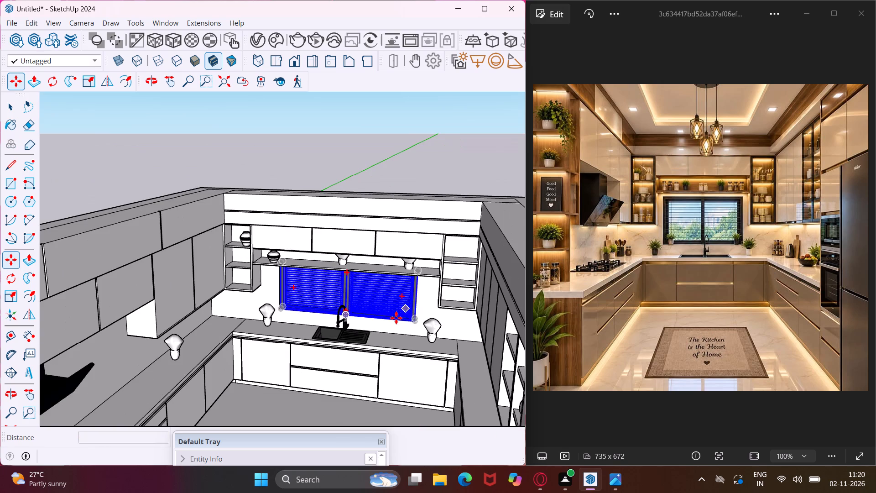
{"action": "scroll", "coordinate": [373, 333], "scroll_direction": "down", "scroll_amount": 2}
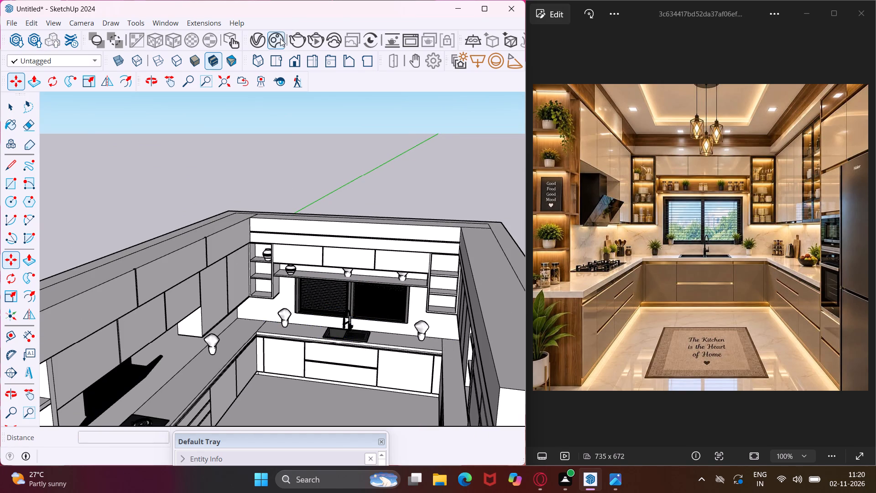
{"action": "left_click", "coordinate": [280, 38]}
{"action": "scroll", "coordinate": [209, 214], "scroll_direction": "down", "scroll_amount": 5}
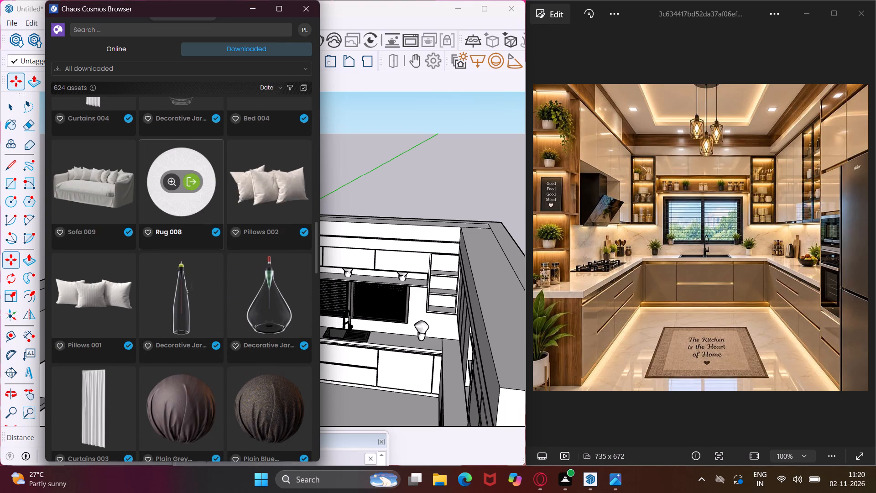
{"action": "scroll", "coordinate": [207, 226], "scroll_direction": "down", "scroll_amount": 11}
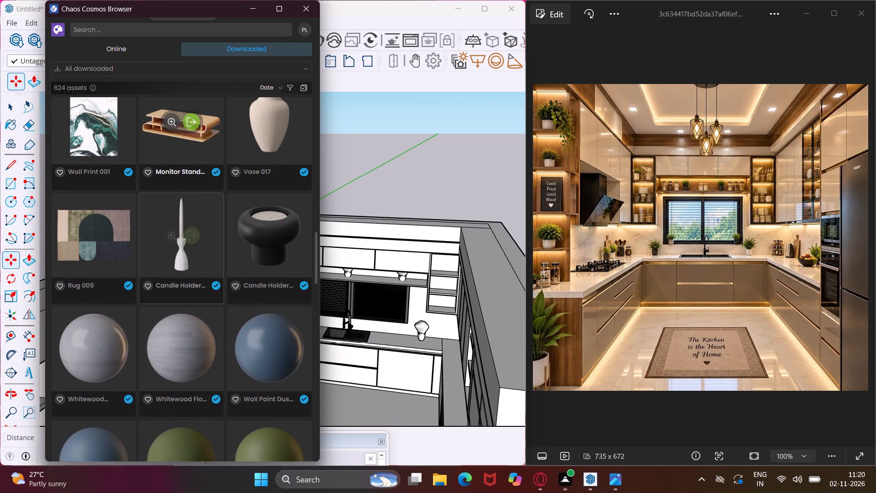
{"action": "scroll", "coordinate": [207, 226], "scroll_direction": "down", "scroll_amount": 13}
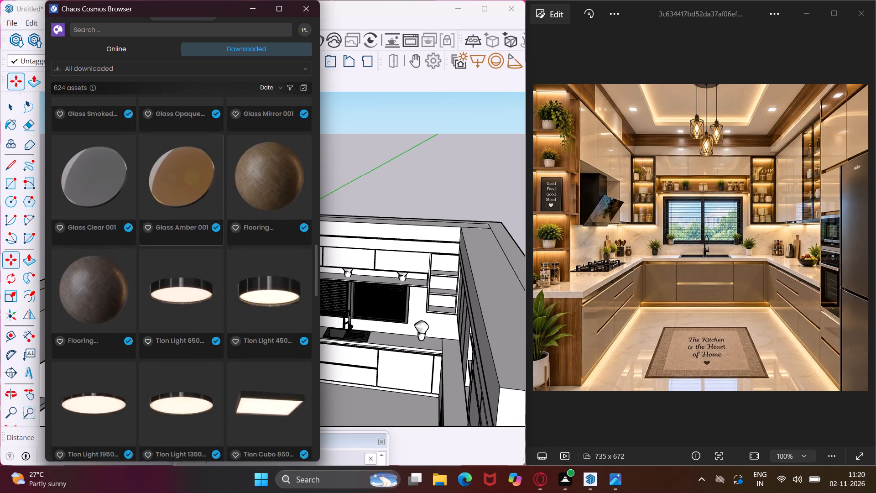
{"action": "scroll", "coordinate": [207, 226], "scroll_direction": "down", "scroll_amount": 10}
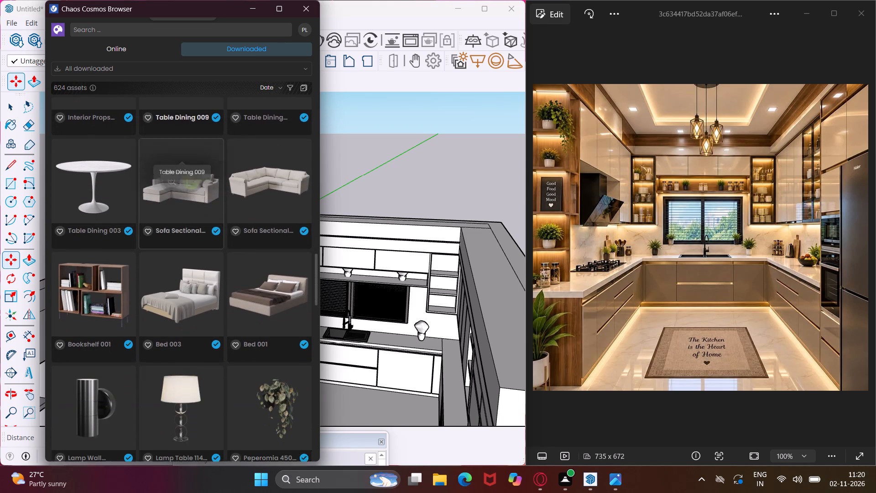
{"action": "scroll", "coordinate": [207, 226], "scroll_direction": "down", "scroll_amount": 3}
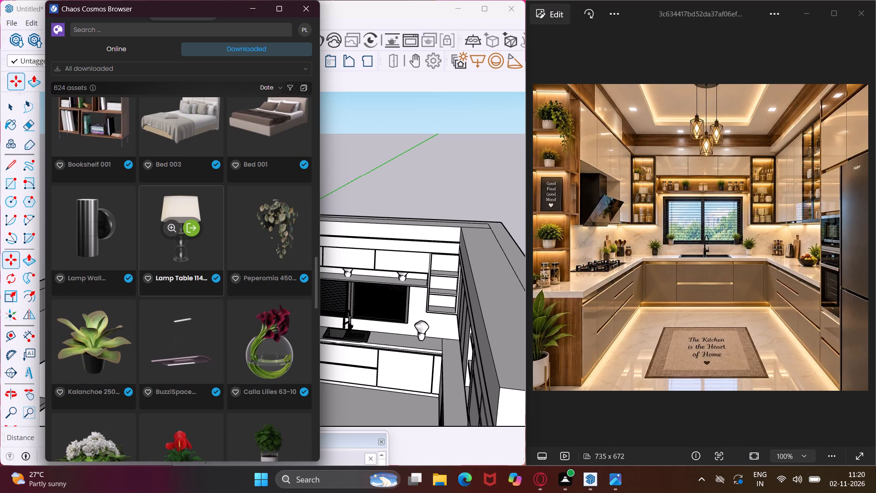
{"action": "scroll", "coordinate": [207, 226], "scroll_direction": "down", "scroll_amount": 1}
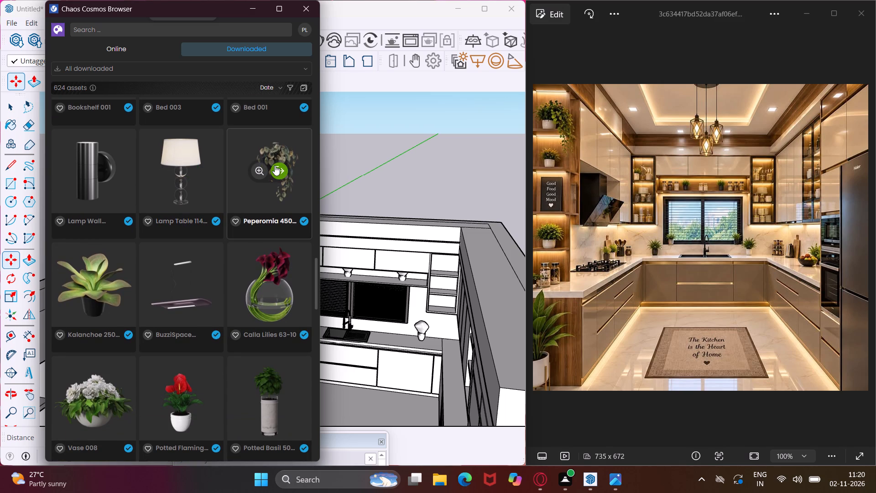
{"action": "left_click", "coordinate": [275, 165]}
Place the Peperomia on the open kitchen floor beside the cooktop counter and end the placement.
{"action": "scroll", "coordinate": [321, 177], "scroll_direction": "down", "scroll_amount": 3}
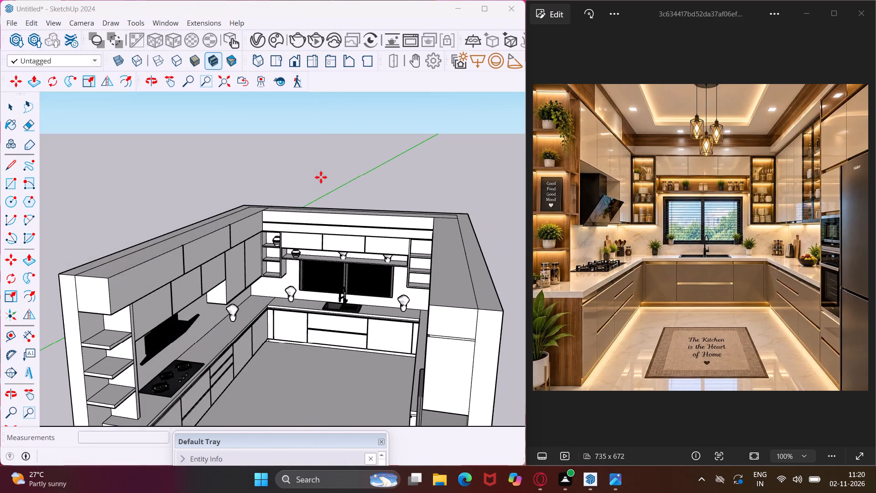
{"action": "scroll", "coordinate": [321, 187], "scroll_direction": "down", "scroll_amount": 2}
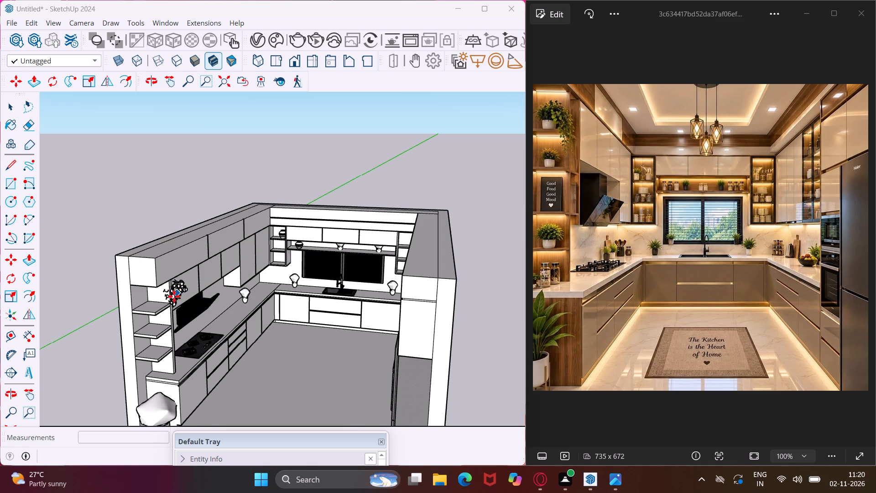
{"action": "scroll", "coordinate": [152, 306], "scroll_direction": "up", "scroll_amount": 3}
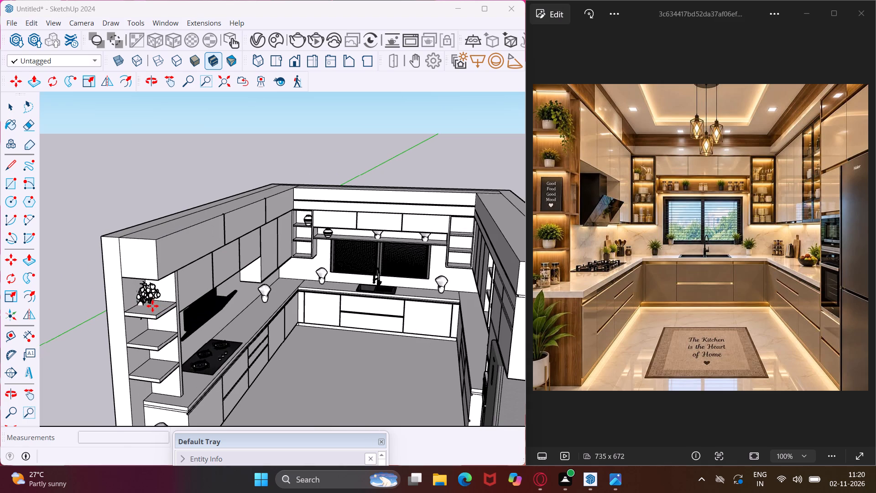
{"action": "scroll", "coordinate": [152, 306], "scroll_direction": "down", "scroll_amount": 4}
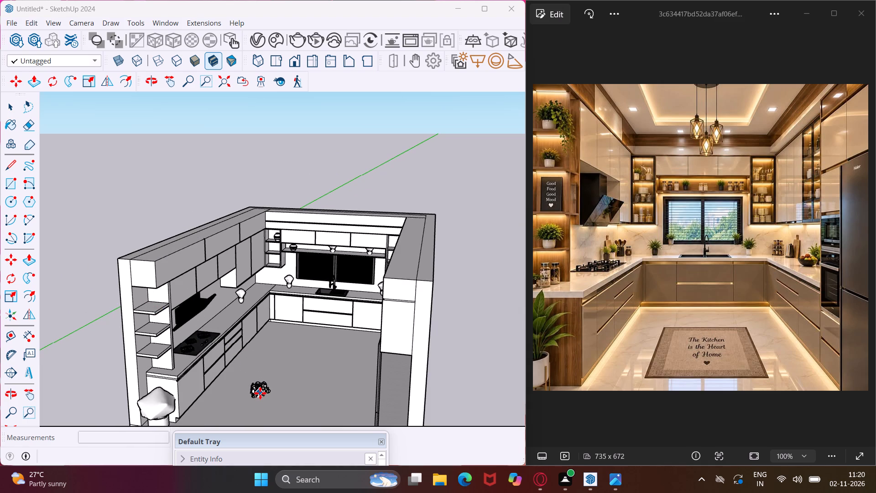
{"action": "left_click", "coordinate": [260, 393]}
{"action": "key", "text": "Escape"}
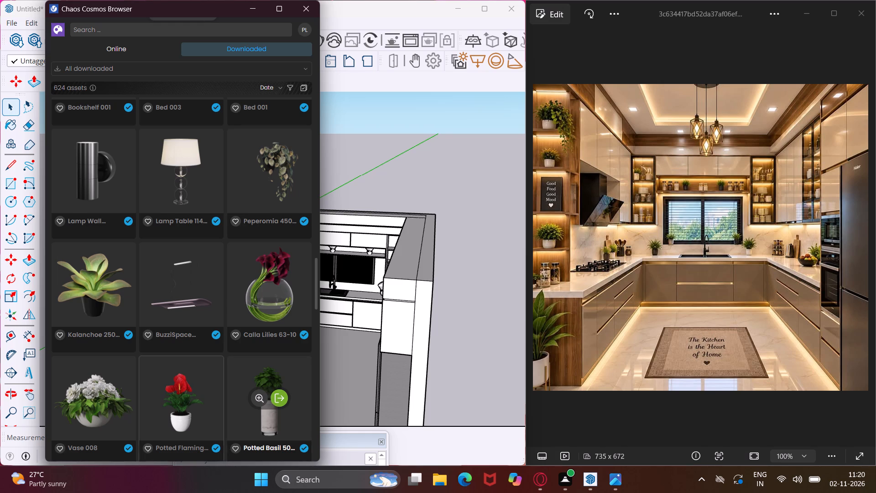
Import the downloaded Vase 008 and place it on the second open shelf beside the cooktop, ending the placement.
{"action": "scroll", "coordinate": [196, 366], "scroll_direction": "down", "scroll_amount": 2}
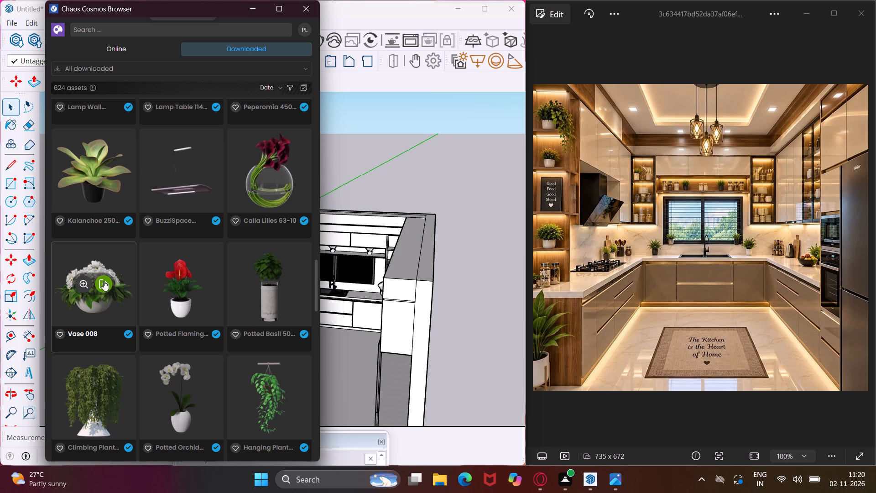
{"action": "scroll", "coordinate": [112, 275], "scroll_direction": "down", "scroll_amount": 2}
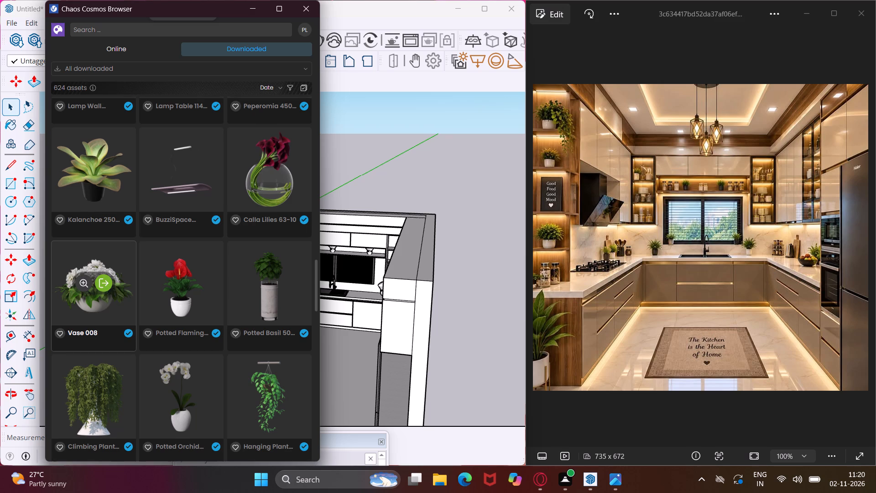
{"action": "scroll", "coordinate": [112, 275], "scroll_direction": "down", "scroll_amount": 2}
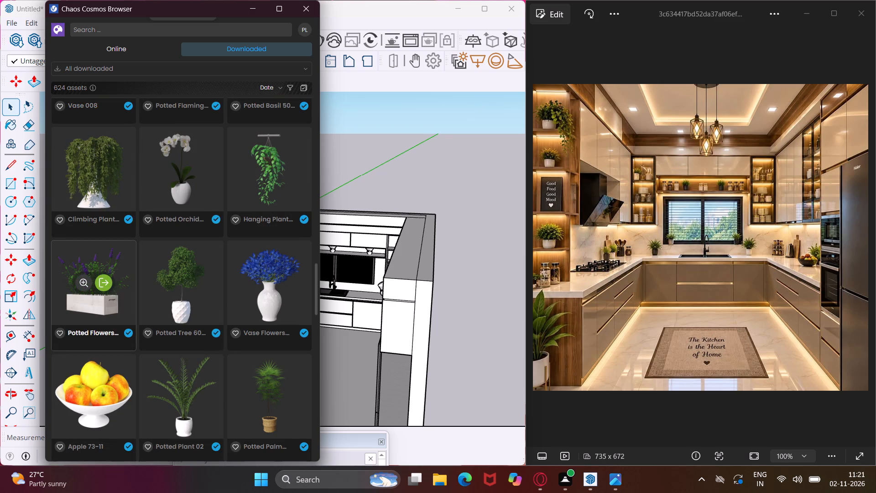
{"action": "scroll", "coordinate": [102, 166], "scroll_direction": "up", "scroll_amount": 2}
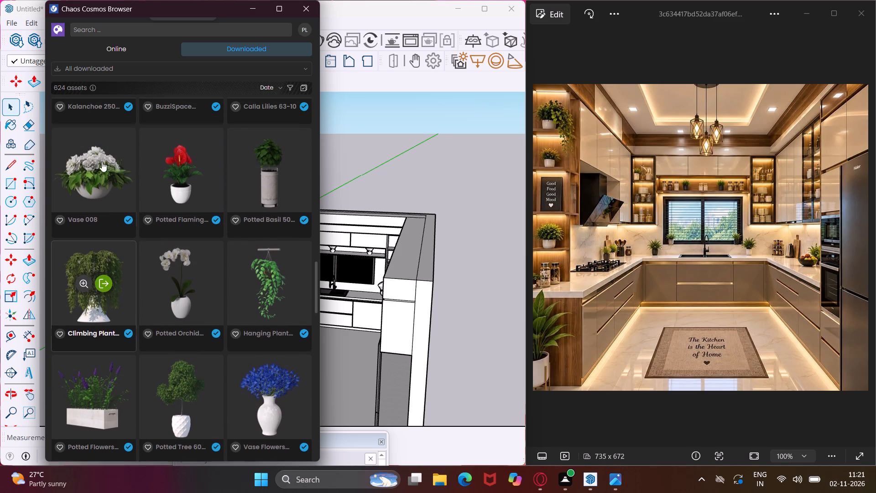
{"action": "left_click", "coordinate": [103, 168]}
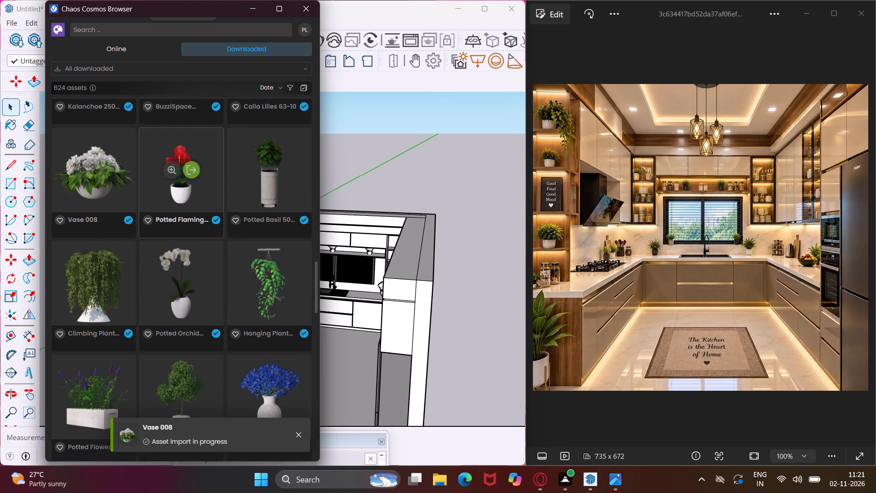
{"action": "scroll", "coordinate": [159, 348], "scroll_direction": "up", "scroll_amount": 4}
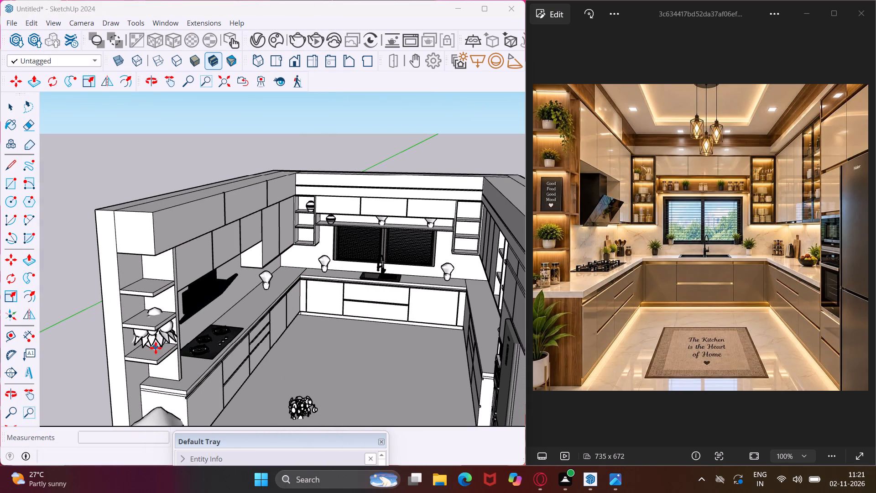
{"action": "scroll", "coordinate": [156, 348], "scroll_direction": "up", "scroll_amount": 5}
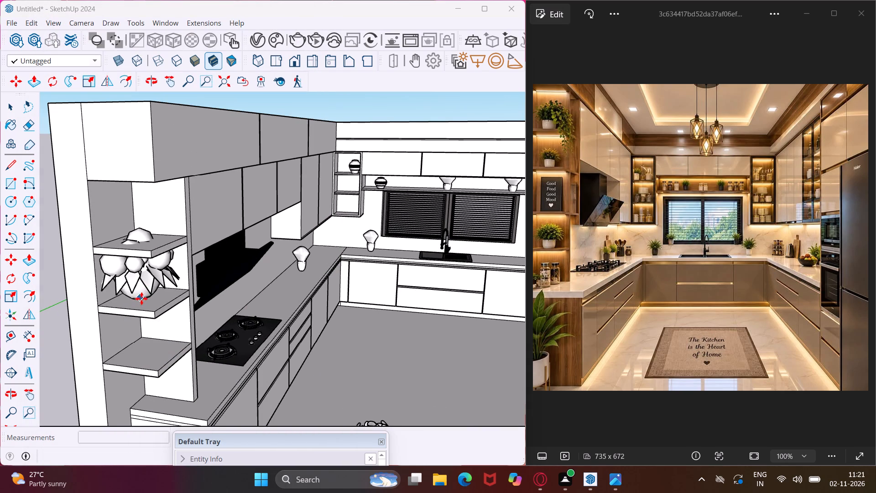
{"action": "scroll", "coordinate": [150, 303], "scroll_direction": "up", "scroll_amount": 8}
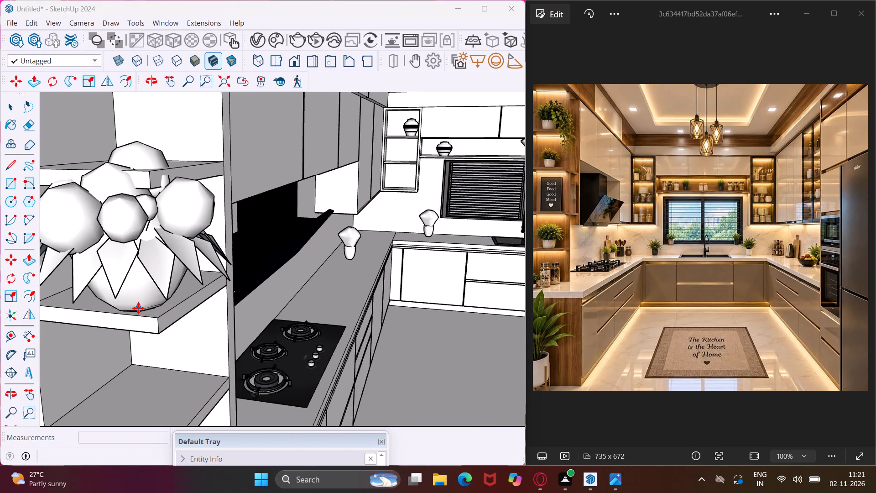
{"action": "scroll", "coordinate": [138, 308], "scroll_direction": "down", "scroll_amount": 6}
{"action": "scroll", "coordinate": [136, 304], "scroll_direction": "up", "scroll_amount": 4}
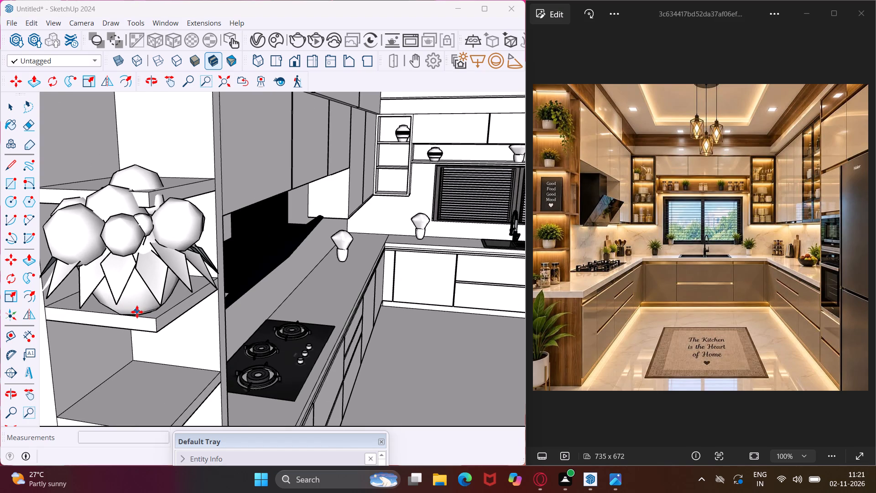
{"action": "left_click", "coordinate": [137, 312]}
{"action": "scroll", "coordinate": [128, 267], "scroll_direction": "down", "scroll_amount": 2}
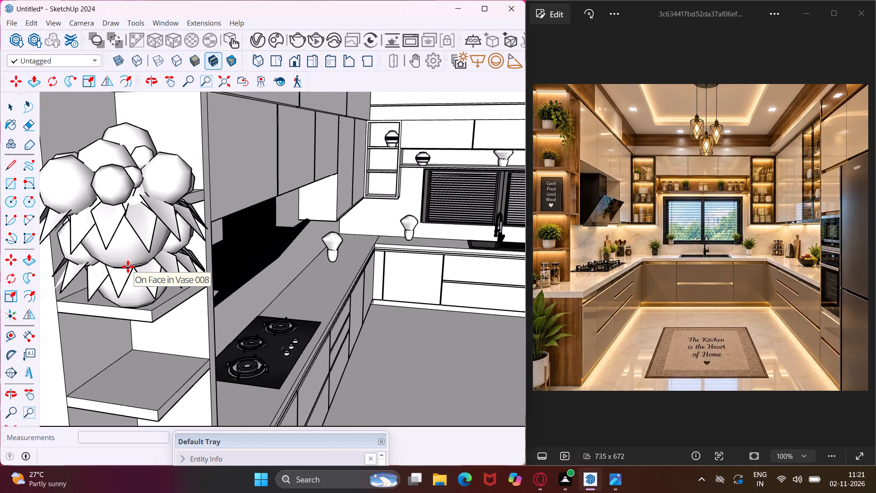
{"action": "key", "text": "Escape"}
Import the downloaded Apple 73-11 fruit bowl and place it on the counter between the corner and the oven unit.
{"action": "scroll", "coordinate": [125, 293], "scroll_direction": "down", "scroll_amount": 6}
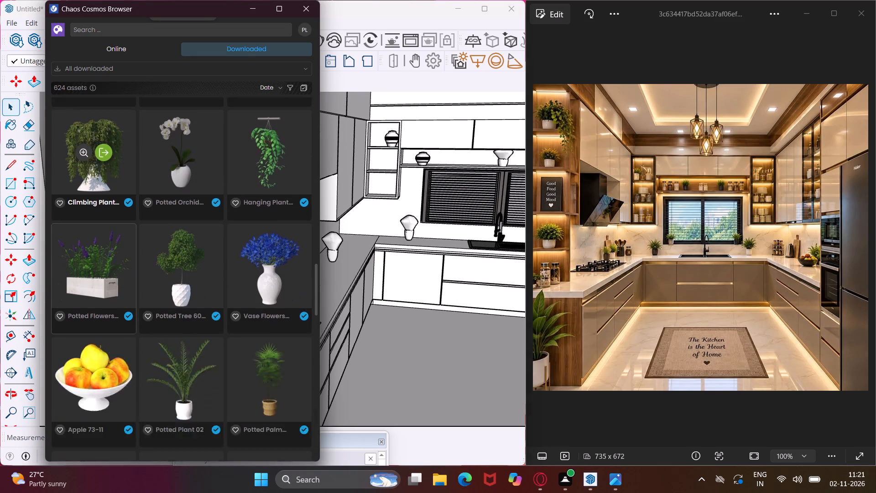
{"action": "scroll", "coordinate": [124, 322], "scroll_direction": "down", "scroll_amount": 1}
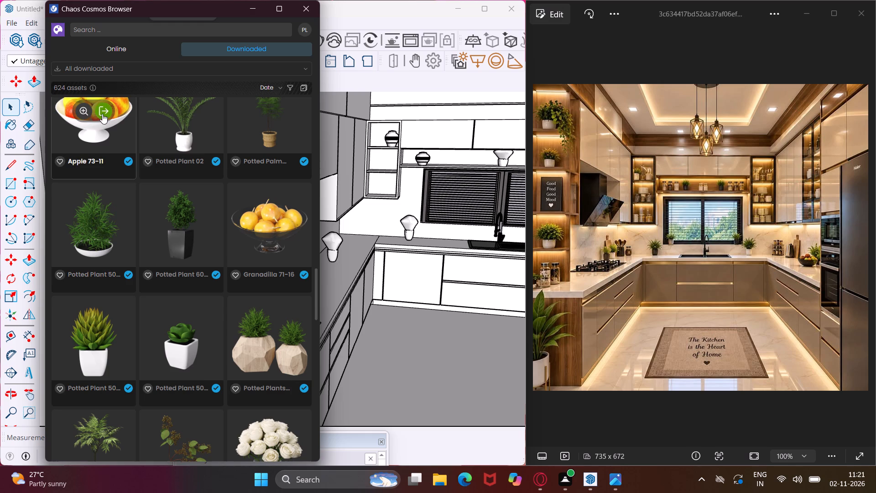
{"action": "left_click", "coordinate": [101, 111]}
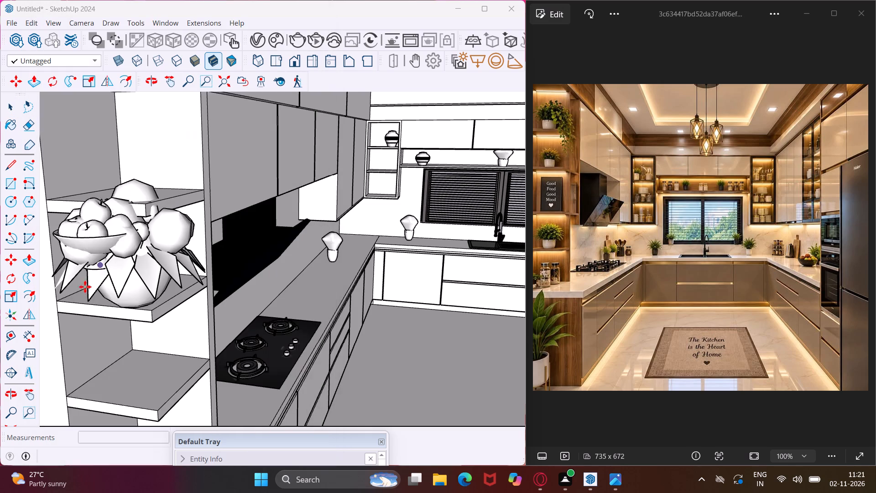
{"action": "scroll", "coordinate": [42, 299], "scroll_direction": "down", "scroll_amount": 8}
{"action": "middle_click_drag", "start_coordinate": [42, 308], "coordinate": [148, 337]}
{"action": "scroll", "coordinate": [136, 315], "scroll_direction": "down", "scroll_amount": 2}
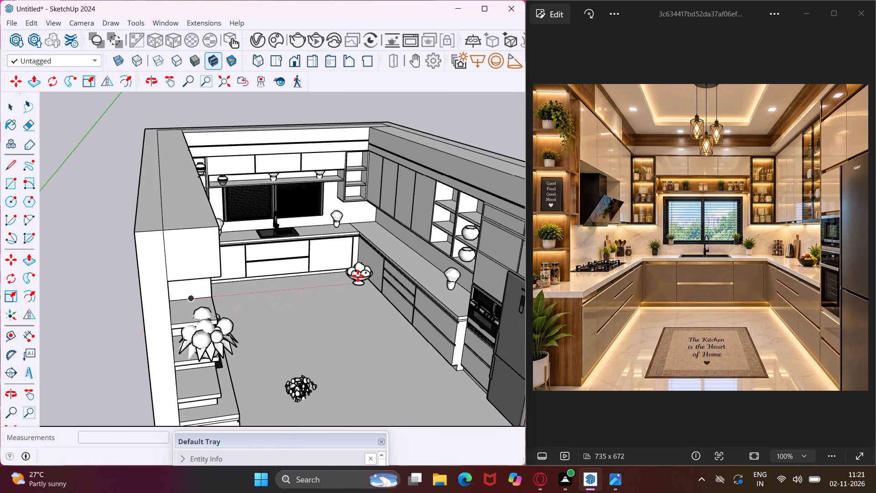
{"action": "scroll", "coordinate": [412, 267], "scroll_direction": "up", "scroll_amount": 4}
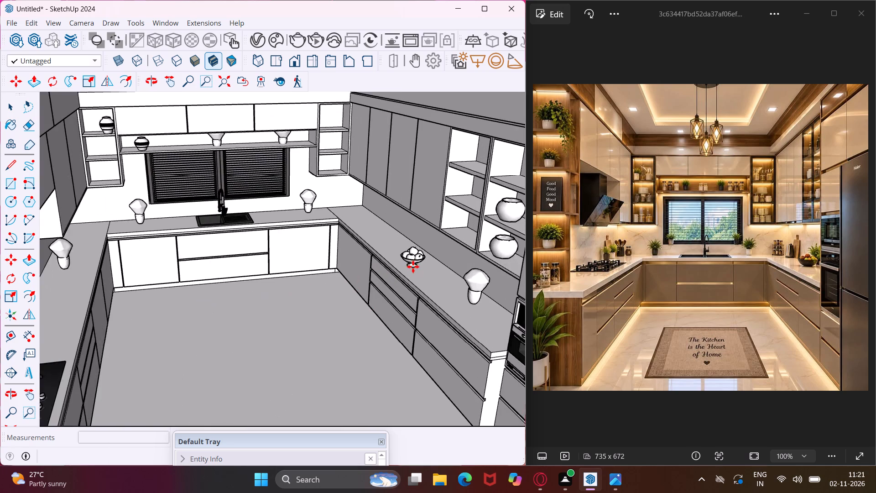
{"action": "scroll", "coordinate": [413, 267], "scroll_direction": "up", "scroll_amount": 7}
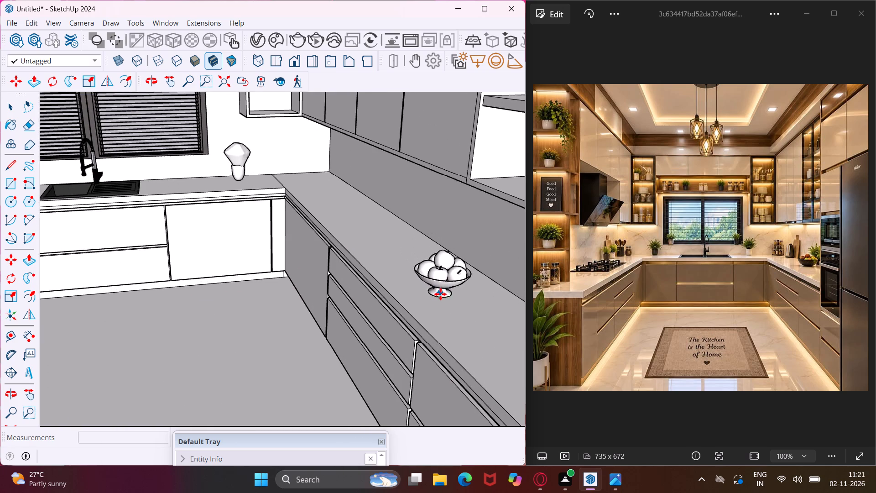
{"action": "left_click", "coordinate": [457, 318]}
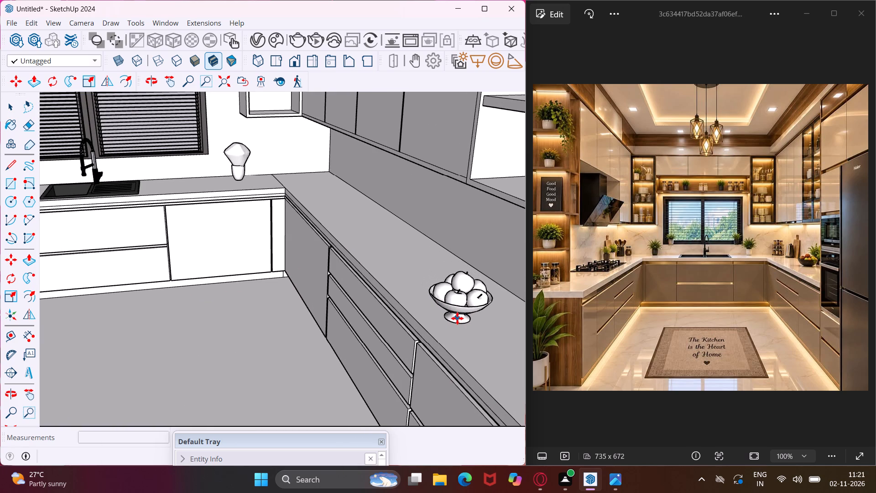
{"action": "key", "text": "Escape"}
Rotate the Peperomia on the kitchen floor horizontally by about 90 degrees.
{"action": "scroll", "coordinate": [222, 119], "scroll_direction": "down", "scroll_amount": 6}
{"action": "scroll", "coordinate": [235, 164], "scroll_direction": "down", "scroll_amount": 6}
{"action": "scroll", "coordinate": [184, 241], "scroll_direction": "up", "scroll_amount": 3}
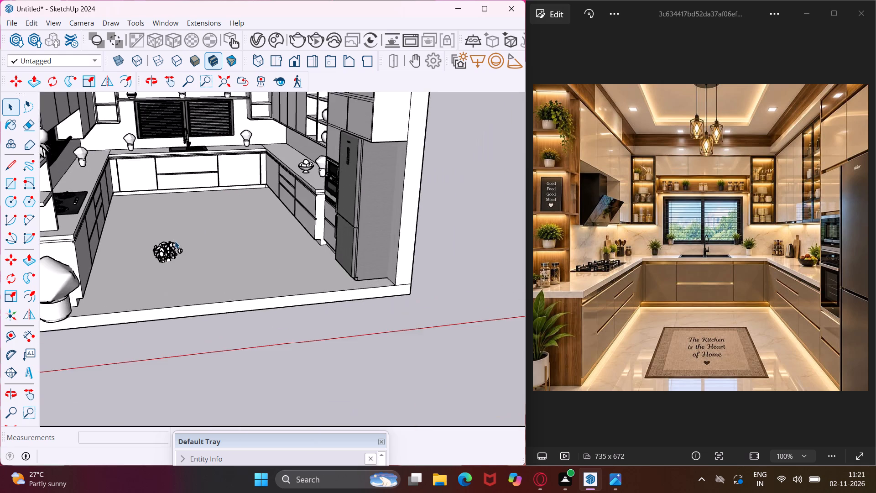
{"action": "scroll", "coordinate": [163, 243], "scroll_direction": "up", "scroll_amount": 9}
{"action": "left_click", "coordinate": [162, 259]}
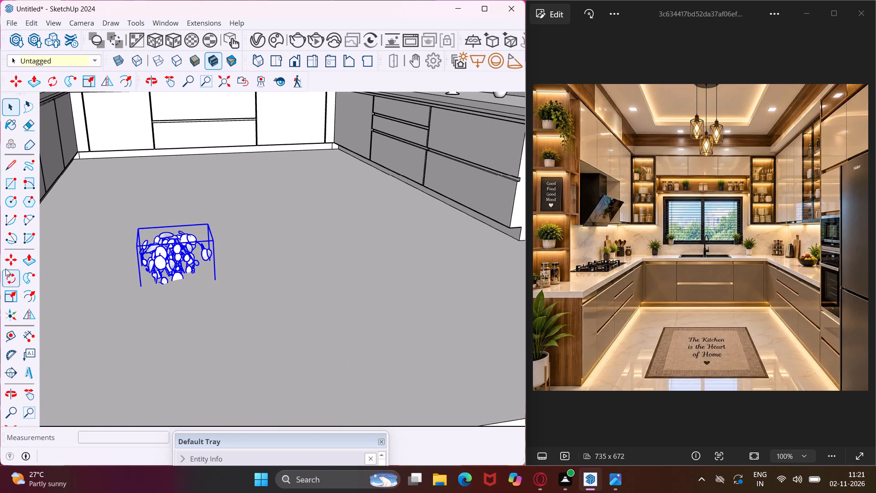
{"action": "left_click", "coordinate": [8, 281]}
{"action": "left_click", "coordinate": [174, 312]}
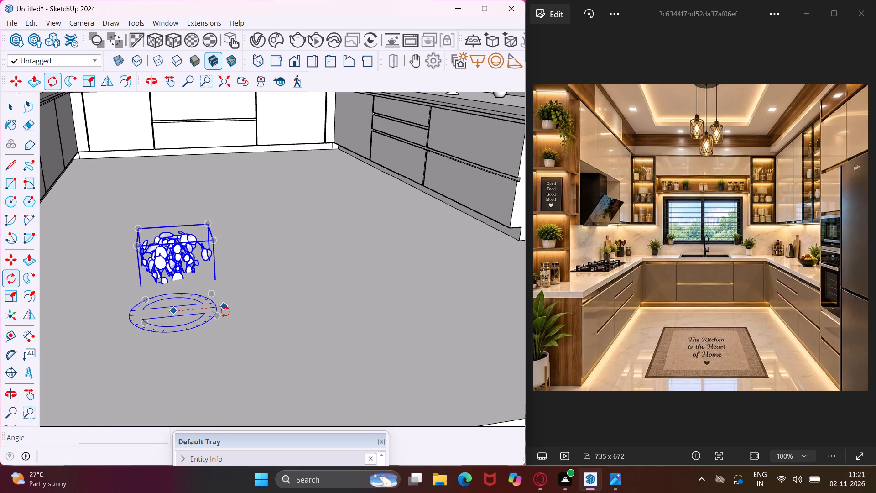
{"action": "left_click", "coordinate": [226, 311]}
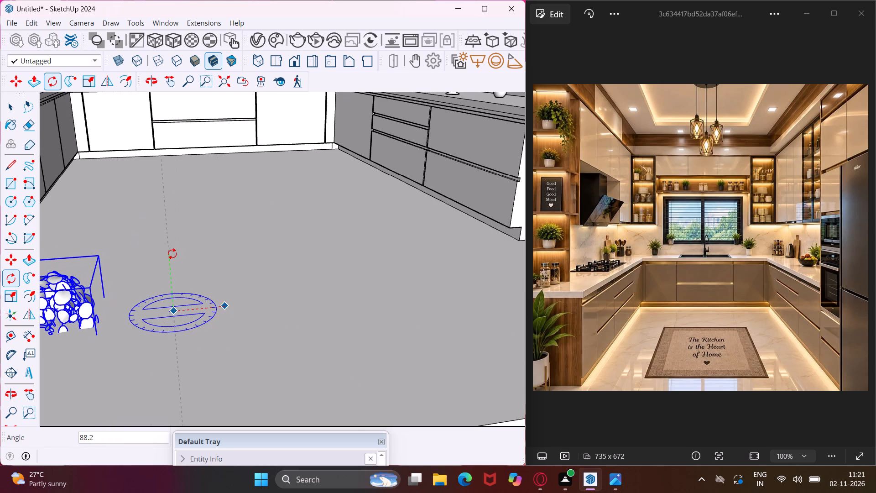
{"action": "left_click", "coordinate": [167, 254]}
Move the rotated Peperomia about 8' 1/2" from the floor onto the topmost open shelf beside the cooktop.
{"action": "scroll", "coordinate": [174, 223], "scroll_direction": "down", "scroll_amount": 4}
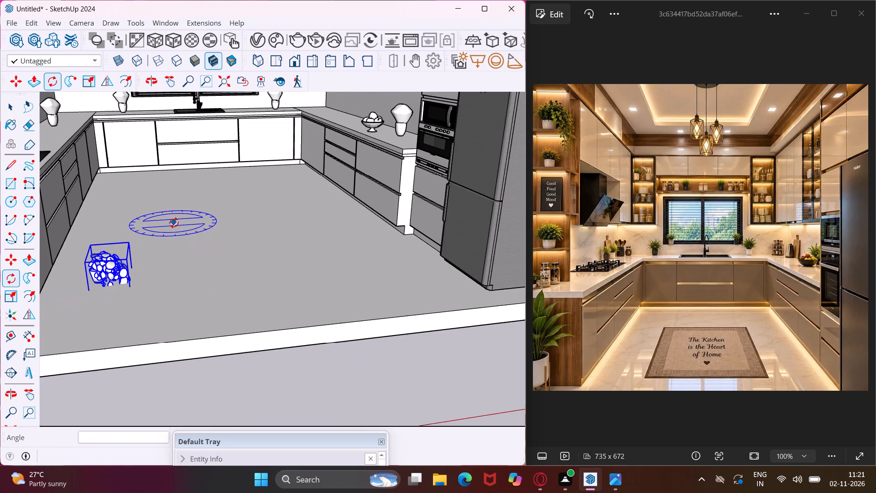
{"action": "key", "text": "m"}
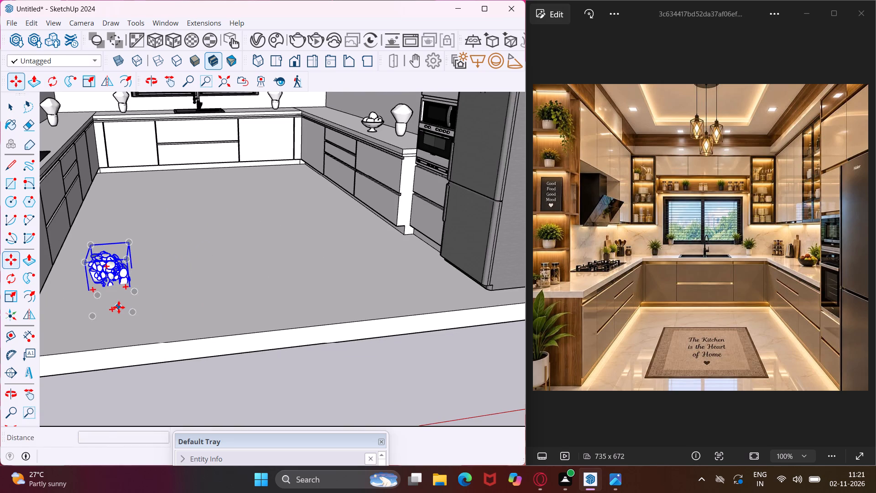
{"action": "left_click", "coordinate": [119, 307]}
{"action": "scroll", "coordinate": [121, 254], "scroll_direction": "down", "scroll_amount": 13}
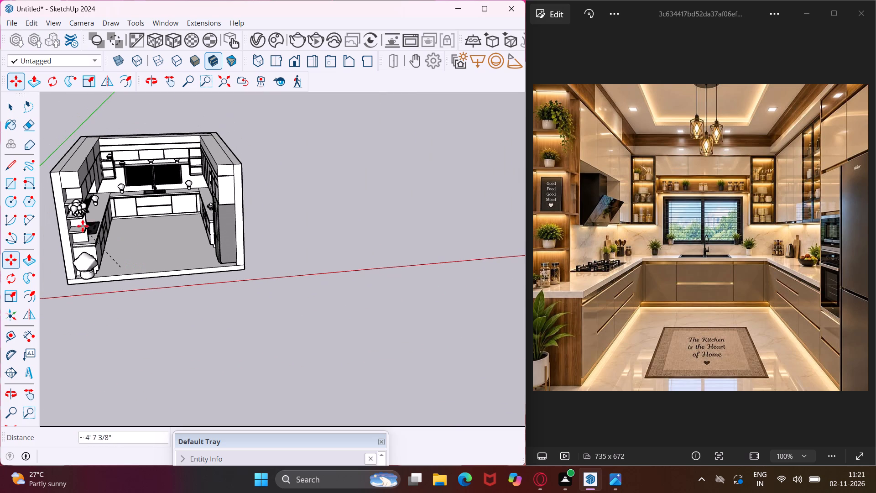
{"action": "scroll", "coordinate": [69, 204], "scroll_direction": "up", "scroll_amount": 9}
{"action": "middle_click_drag", "start_coordinate": [69, 204], "coordinate": [113, 217]}
{"action": "scroll", "coordinate": [118, 220], "scroll_direction": "up", "scroll_amount": 4}
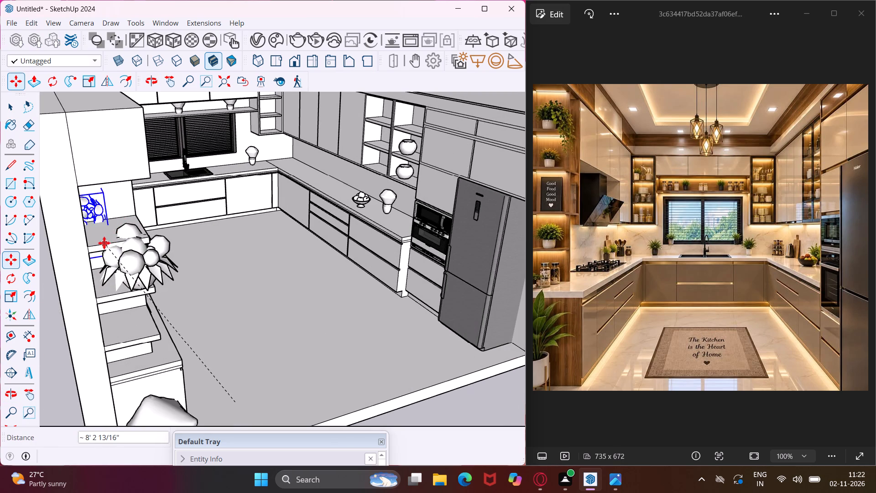
{"action": "left_click", "coordinate": [117, 241]}
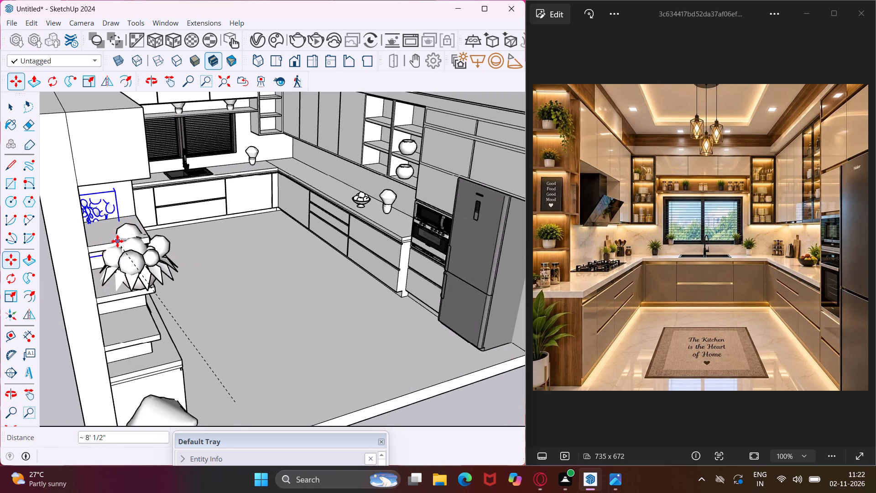
{"action": "key", "text": "Escape"}
{"action": "key", "text": "space"}
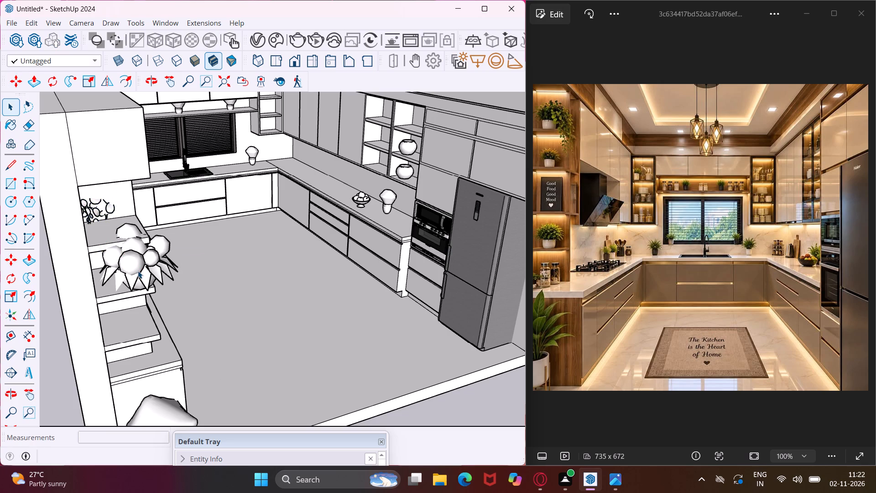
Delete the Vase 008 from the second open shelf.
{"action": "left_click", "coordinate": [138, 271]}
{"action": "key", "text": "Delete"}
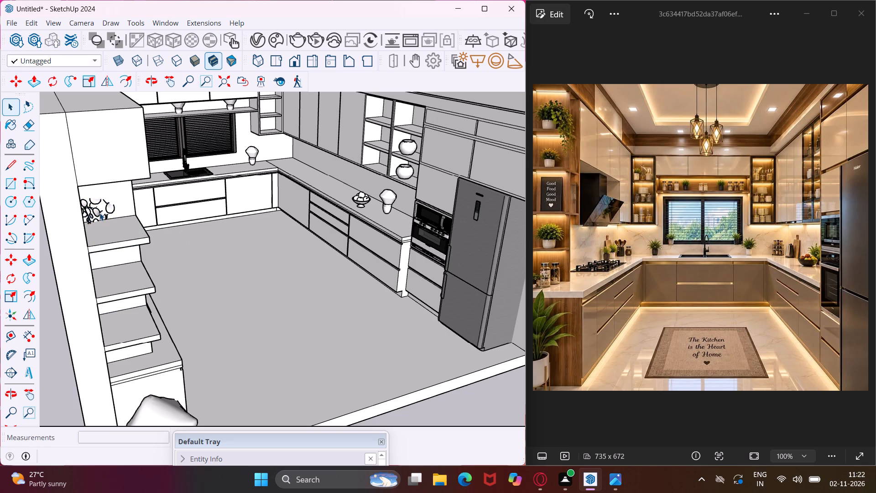
Shift the Peperomia about 8 5/8" toward the top shelf's outer corner, and a further 2 3/16" toward the room.
{"action": "left_click", "coordinate": [99, 213]}
{"action": "key", "text": "l"}
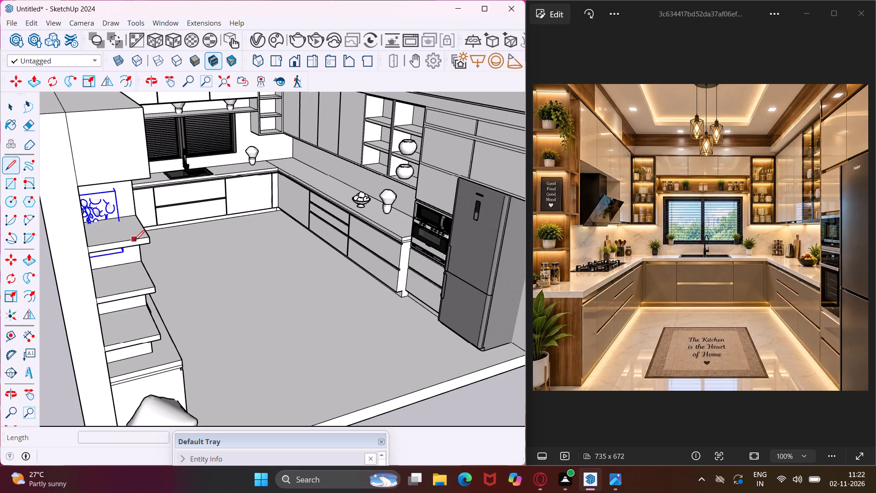
{"action": "key", "text": "Escape"}
{"action": "key", "text": "space"}
{"action": "key", "text": "m"}
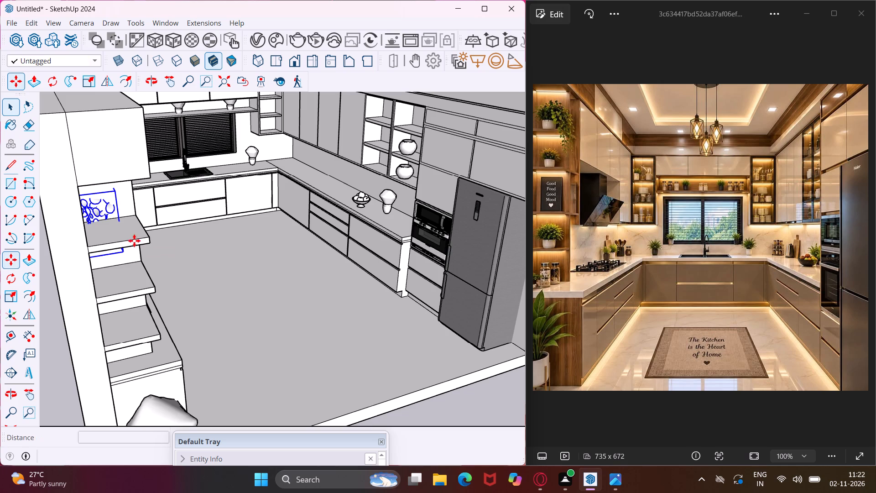
{"action": "left_click", "coordinate": [133, 229]}
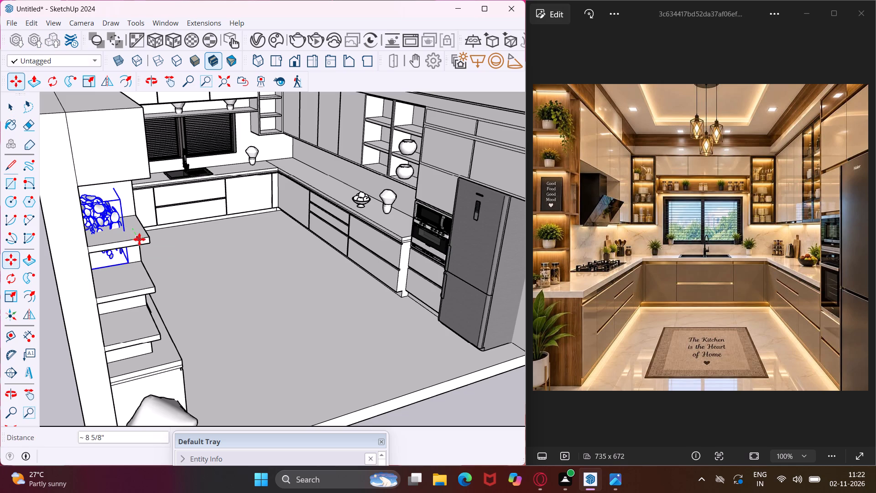
{"action": "left_click", "coordinate": [139, 239]}
{"action": "middle_click_drag", "start_coordinate": [131, 230], "coordinate": [91, 247]}
{"action": "scroll", "coordinate": [95, 231], "scroll_direction": "up", "scroll_amount": 4}
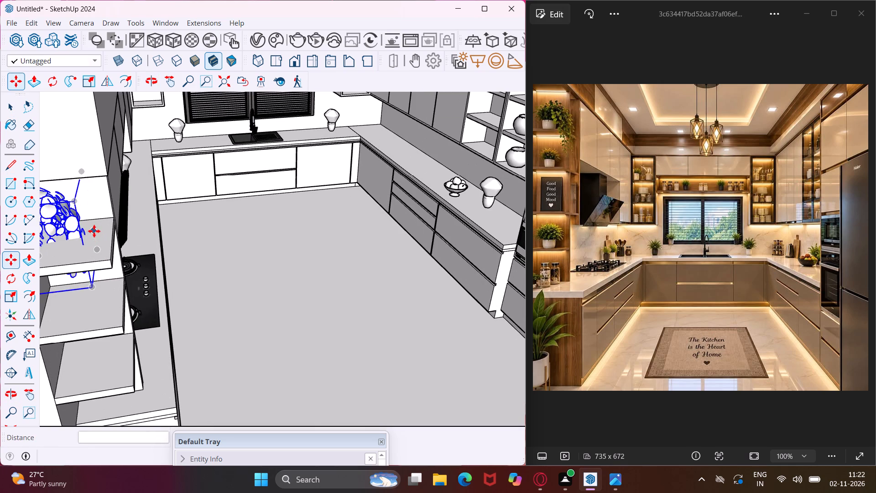
{"action": "left_click", "coordinate": [94, 231]}
{"action": "left_click", "coordinate": [105, 230]}
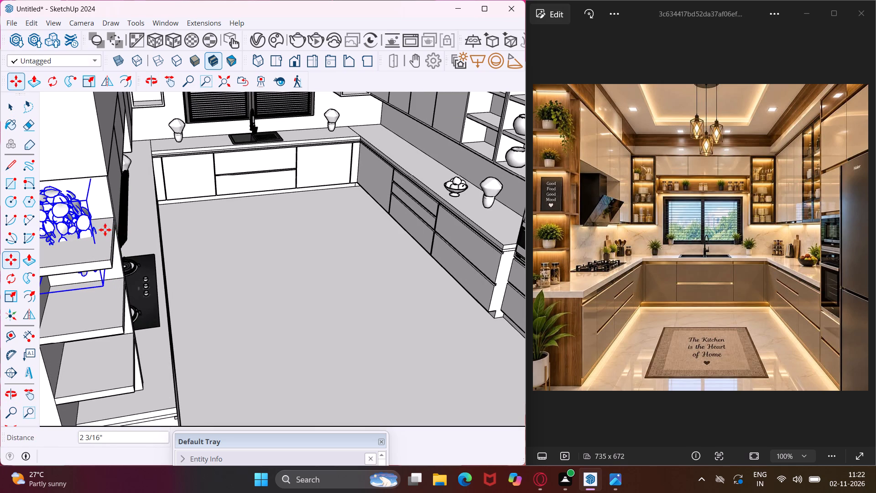
Move the Peperomia about 6 11/16" along the top open shelf toward the cooktop side.
{"action": "scroll", "coordinate": [57, 261], "scroll_direction": "up", "scroll_amount": 3}
{"action": "left_click", "coordinate": [65, 255]}
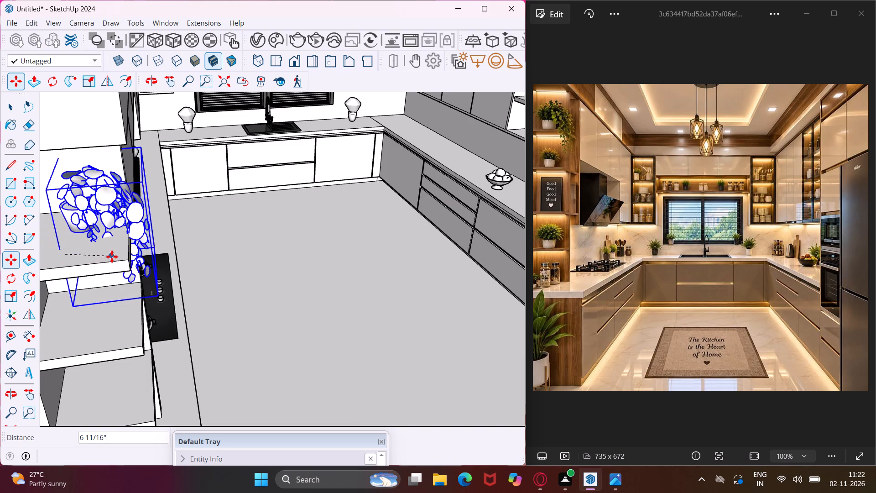
{"action": "left_click", "coordinate": [112, 257]}
{"action": "middle_click_drag", "start_coordinate": [79, 252], "coordinate": [83, 249]}
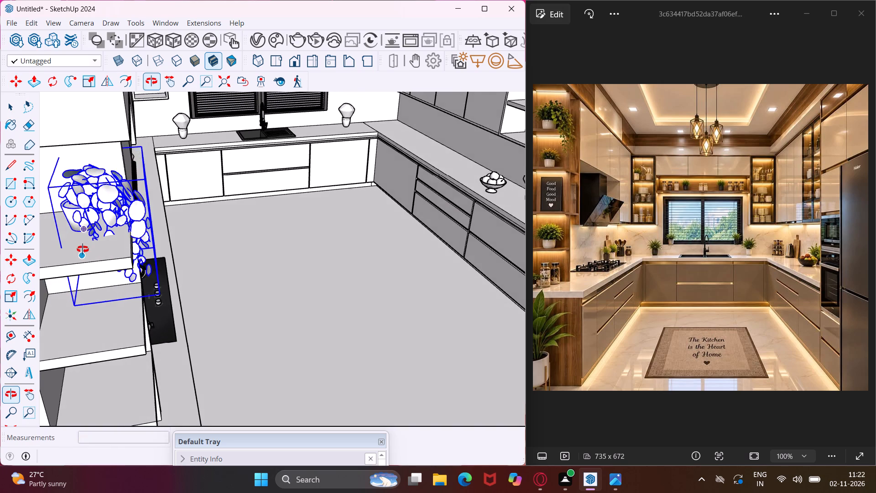
{"action": "middle_click_drag", "start_coordinate": [83, 249], "coordinate": [87, 243]}
{"action": "left_click", "coordinate": [86, 243]}
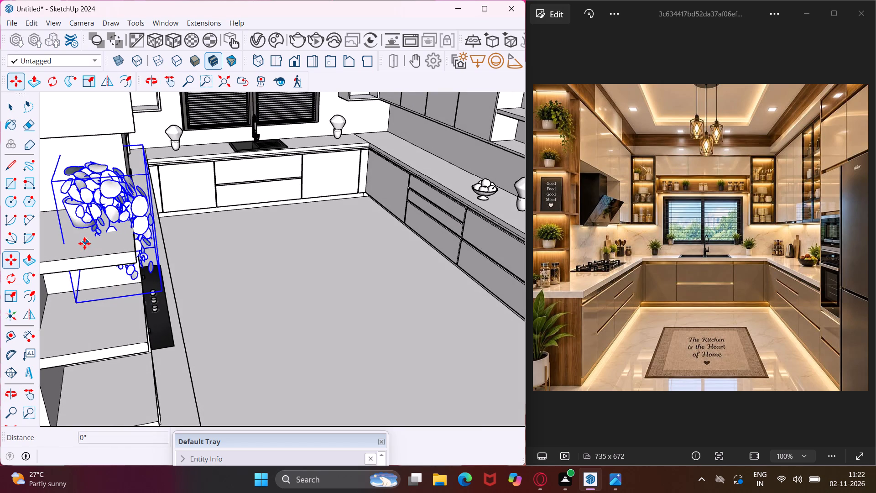
{"action": "left_click", "coordinate": [79, 243]}
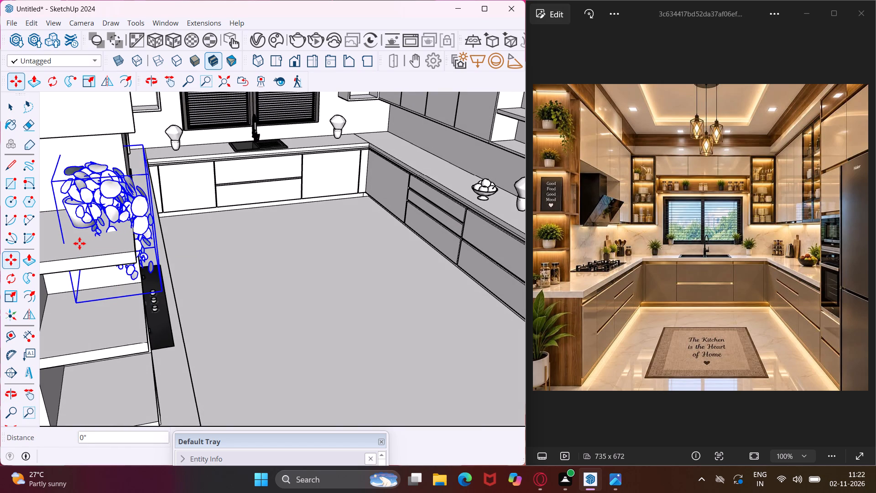
{"action": "key", "text": "Escape"}
{"action": "scroll", "coordinate": [196, 264], "scroll_direction": "down", "scroll_amount": 4}
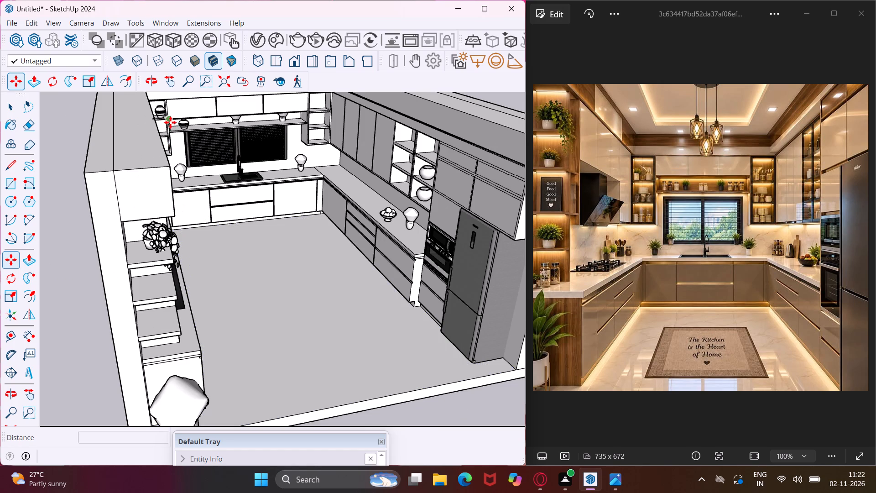
Import the downloaded Cosmos succulent Potted Plant 50… and place it on the second open shelf, below the Peperomia.
{"action": "left_click", "coordinate": [271, 44]}
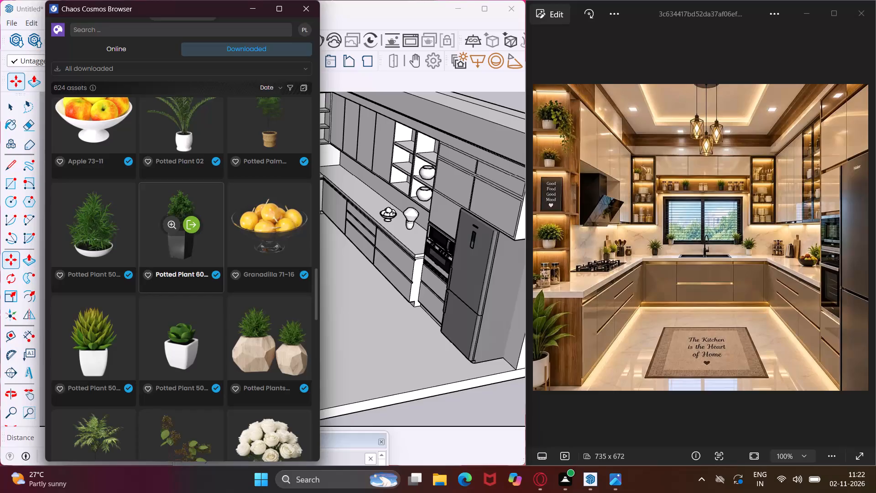
{"action": "scroll", "coordinate": [174, 298], "scroll_direction": "down", "scroll_amount": 1}
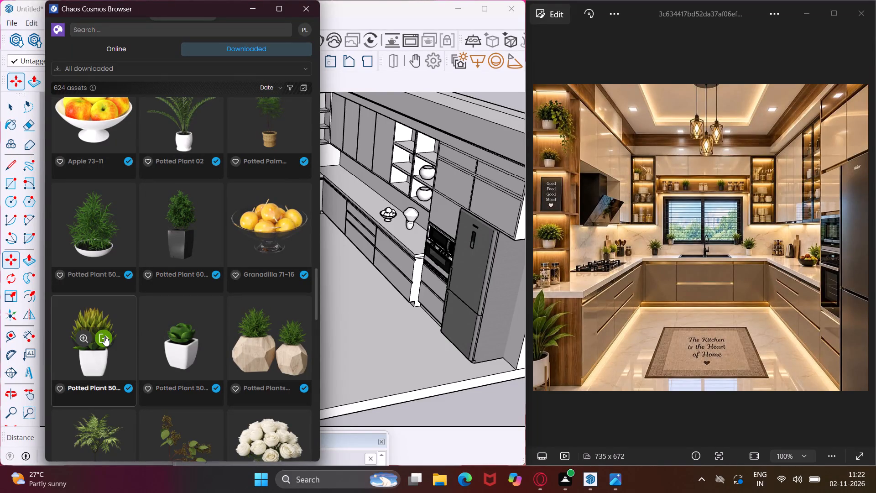
{"action": "left_click", "coordinate": [104, 336]}
{"action": "middle_click_drag", "start_coordinate": [184, 355], "coordinate": [165, 311]}
{"action": "scroll", "coordinate": [124, 214], "scroll_direction": "up", "scroll_amount": 6}
{"action": "middle_click_drag", "start_coordinate": [125, 210], "coordinate": [136, 273]}
{"action": "scroll", "coordinate": [133, 258], "scroll_direction": "up", "scroll_amount": 2}
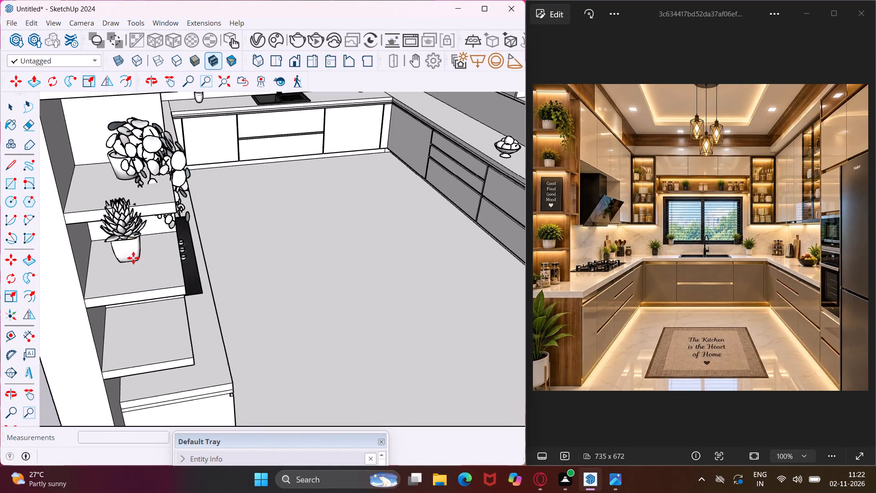
{"action": "scroll", "coordinate": [133, 258], "scroll_direction": "up", "scroll_amount": 2}
{"action": "scroll", "coordinate": [134, 269], "scroll_direction": "down", "scroll_amount": 2}
{"action": "middle_click_drag", "start_coordinate": [135, 273], "coordinate": [122, 253]}
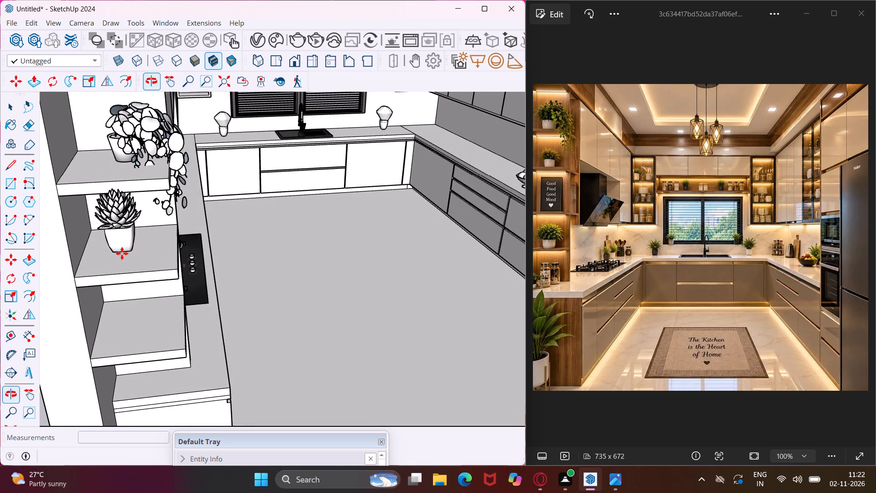
{"action": "scroll", "coordinate": [124, 251], "scroll_direction": "up", "scroll_amount": 3}
{"action": "left_click", "coordinate": [124, 251]}
Place another potted succulent on the countertop beneath the open shelves.
{"action": "scroll", "coordinate": [116, 262], "scroll_direction": "down", "scroll_amount": 5}
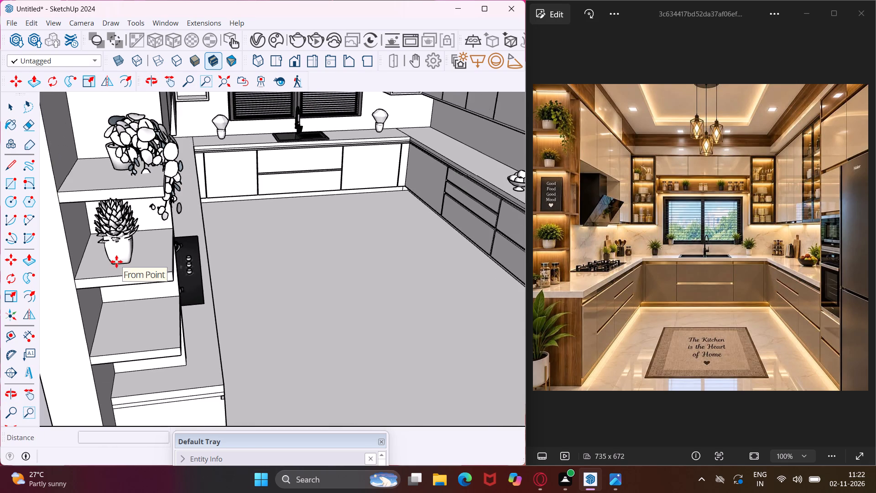
{"action": "scroll", "coordinate": [116, 262], "scroll_direction": "down", "scroll_amount": 4}
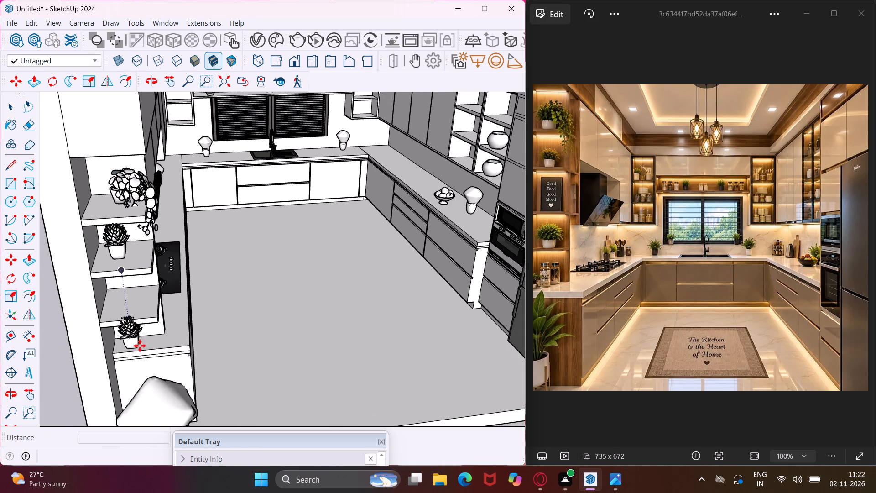
{"action": "scroll", "coordinate": [140, 346], "scroll_direction": "up", "scroll_amount": 3}
{"action": "middle_click_drag", "start_coordinate": [140, 346], "coordinate": [126, 309]}
{"action": "scroll", "coordinate": [127, 309], "scroll_direction": "up", "scroll_amount": 4}
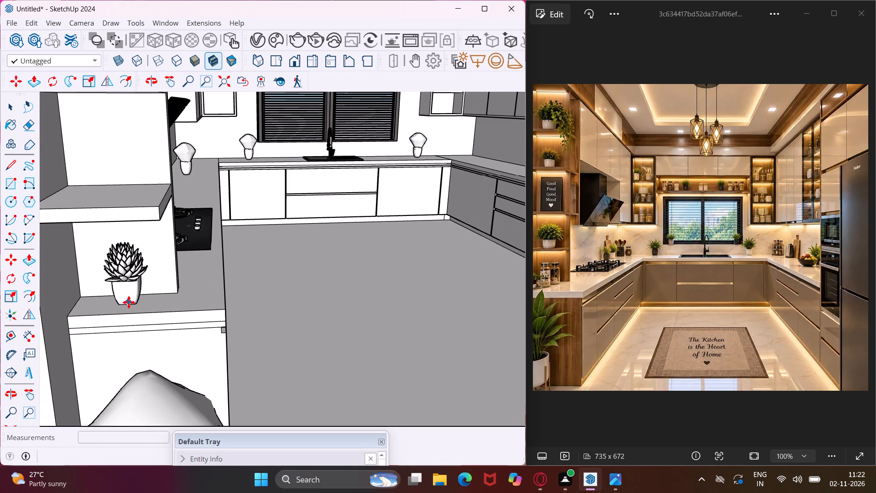
{"action": "left_click", "coordinate": [125, 305]}
Place a potted succulent beside the mushroom-shaped decor piece on the cooktop run's countertop, between the cooktop and the corner.
{"action": "scroll", "coordinate": [78, 315], "scroll_direction": "down", "scroll_amount": 5}
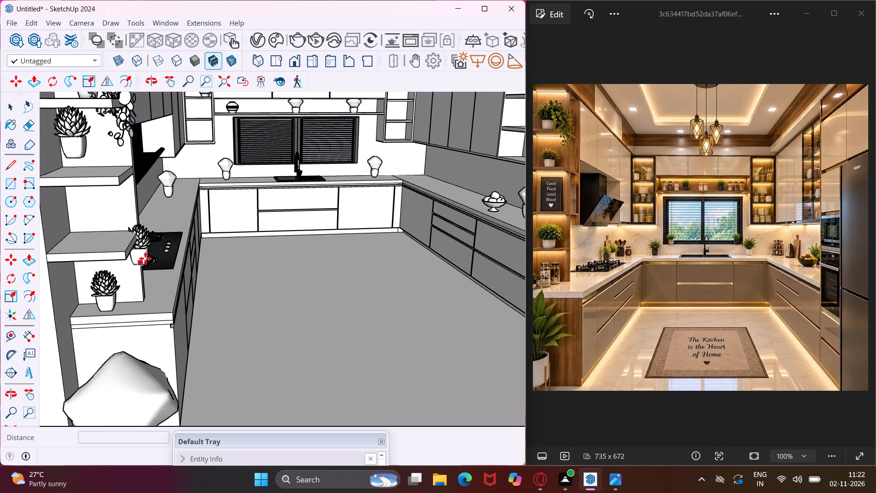
{"action": "middle_click_drag", "start_coordinate": [175, 204], "coordinate": [71, 308]}
{"action": "scroll", "coordinate": [213, 172], "scroll_direction": "up", "scroll_amount": 4}
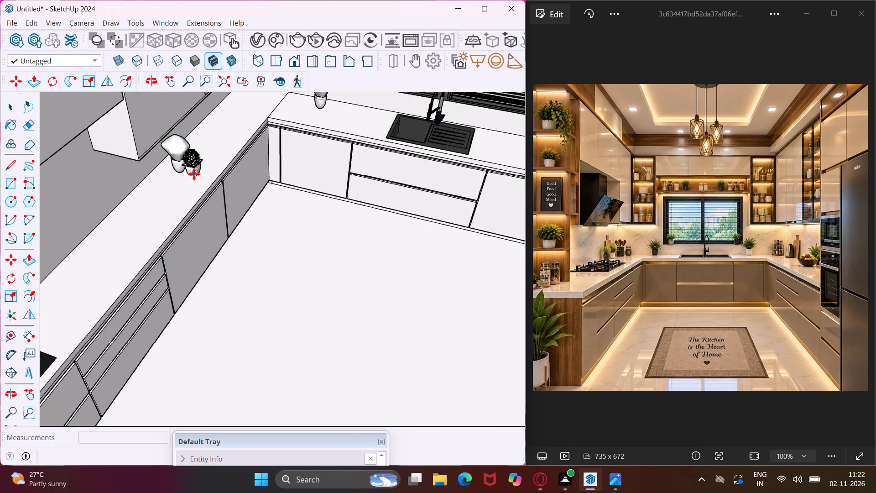
{"action": "scroll", "coordinate": [194, 174], "scroll_direction": "up", "scroll_amount": 3}
{"action": "left_click", "coordinate": [198, 158]}
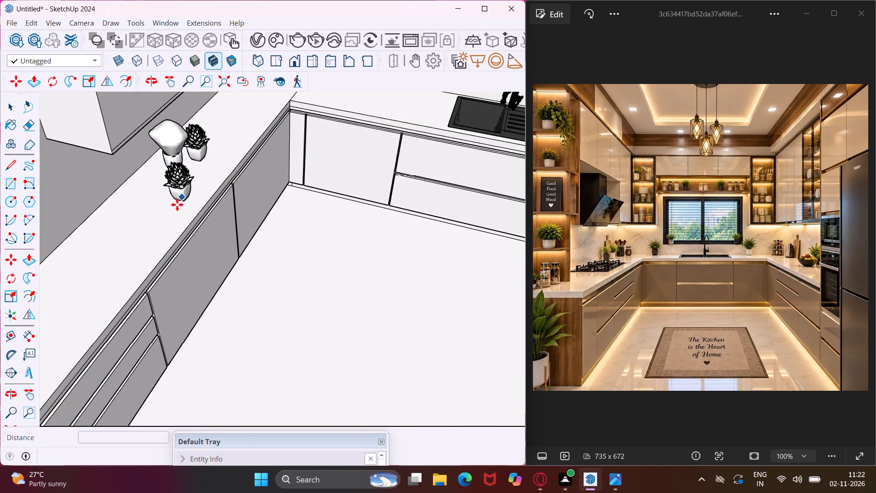
Place potted succulents on the countertop on both sides of the sink, each next to the mushroom-shaped decor piece.
{"action": "scroll", "coordinate": [177, 205], "scroll_direction": "down", "scroll_amount": 8}
{"action": "scroll", "coordinate": [290, 135], "scroll_direction": "up", "scroll_amount": 6}
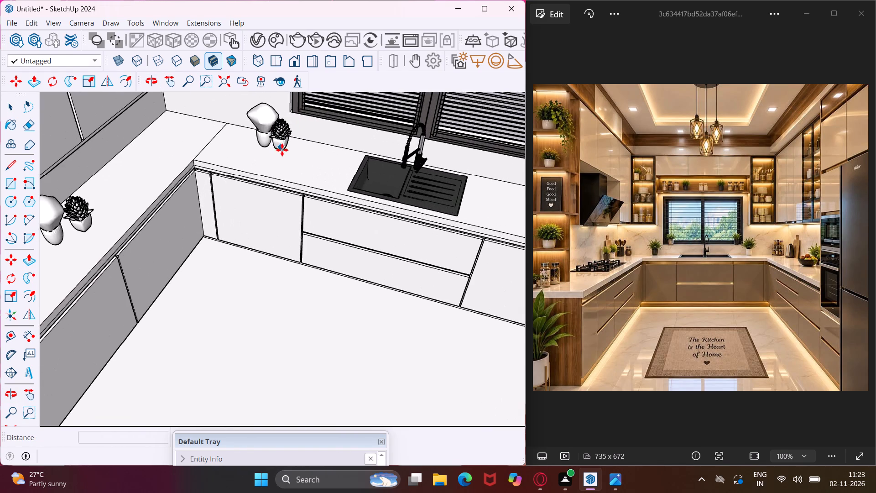
{"action": "left_click", "coordinate": [282, 151]}
{"action": "scroll", "coordinate": [196, 182], "scroll_direction": "down", "scroll_amount": 4}
{"action": "middle_click_drag", "start_coordinate": [196, 182], "coordinate": [258, 174]}
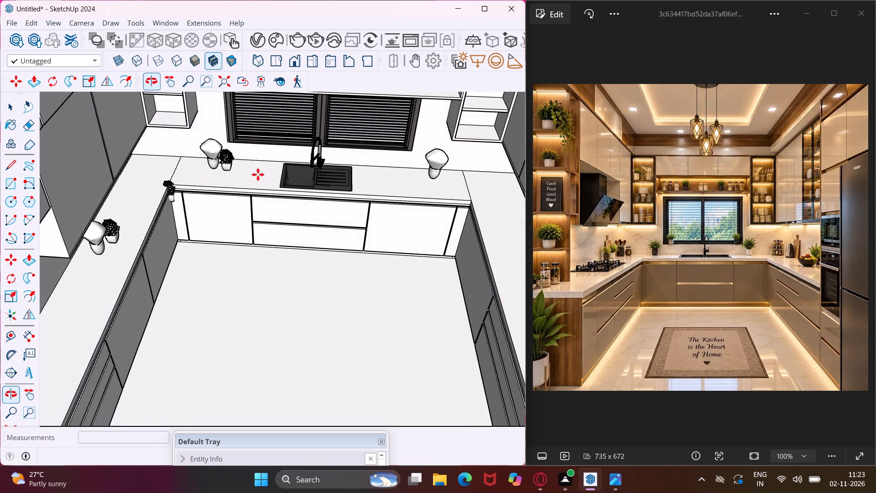
{"action": "scroll", "coordinate": [384, 179], "scroll_direction": "up", "scroll_amount": 7}
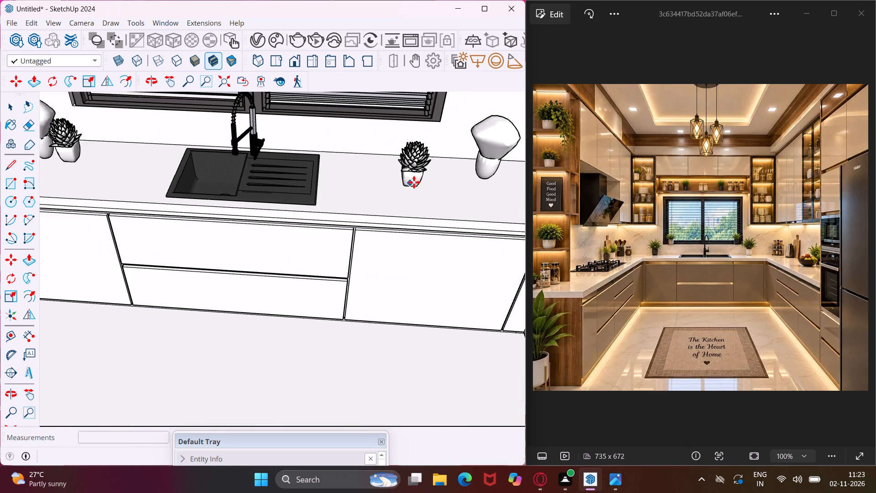
{"action": "left_click", "coordinate": [446, 179]}
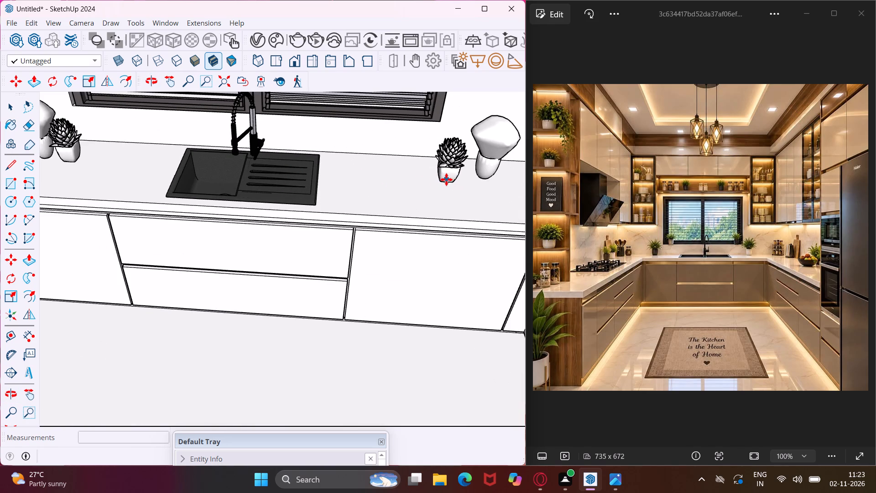
Place a potted succulent beside the mushroom-shaped decor piece on the countertop with the fruit bowl.
{"action": "scroll", "coordinate": [247, 210], "scroll_direction": "down", "scroll_amount": 9}
{"action": "middle_click_drag", "start_coordinate": [258, 237], "coordinate": [333, 225]}
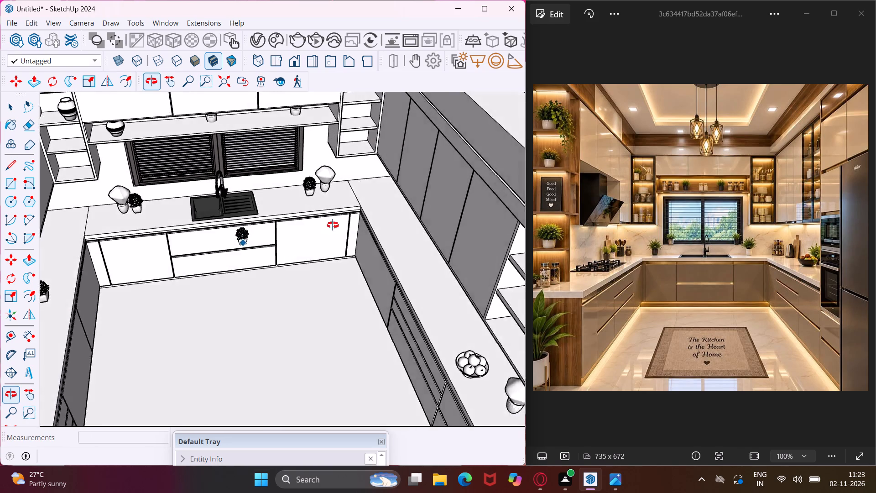
{"action": "middle_click_drag", "start_coordinate": [333, 225], "coordinate": [340, 221]}
{"action": "scroll", "coordinate": [274, 231], "scroll_direction": "down", "scroll_amount": 4}
{"action": "scroll", "coordinate": [437, 319], "scroll_direction": "up", "scroll_amount": 10}
{"action": "left_click", "coordinate": [433, 329]}
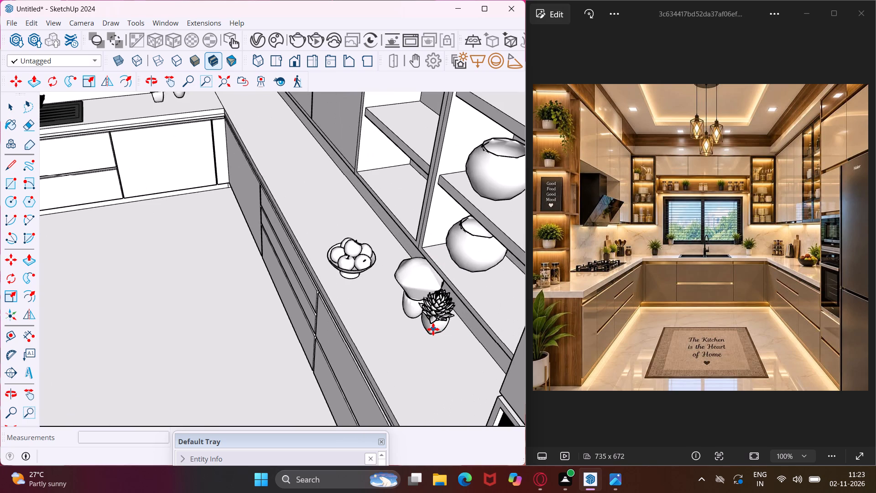
Place two potted succulents on the long shelf above the window, alternating with the existing pots.
{"action": "scroll", "coordinate": [328, 362], "scroll_direction": "down", "scroll_amount": 7}
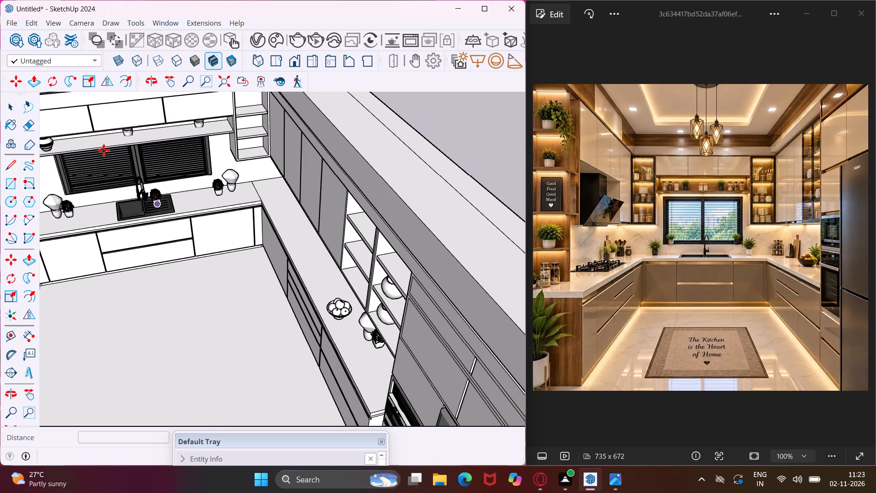
{"action": "scroll", "coordinate": [101, 145], "scroll_direction": "up", "scroll_amount": 9}
{"action": "middle_click_drag", "start_coordinate": [99, 131], "coordinate": [109, 102]}
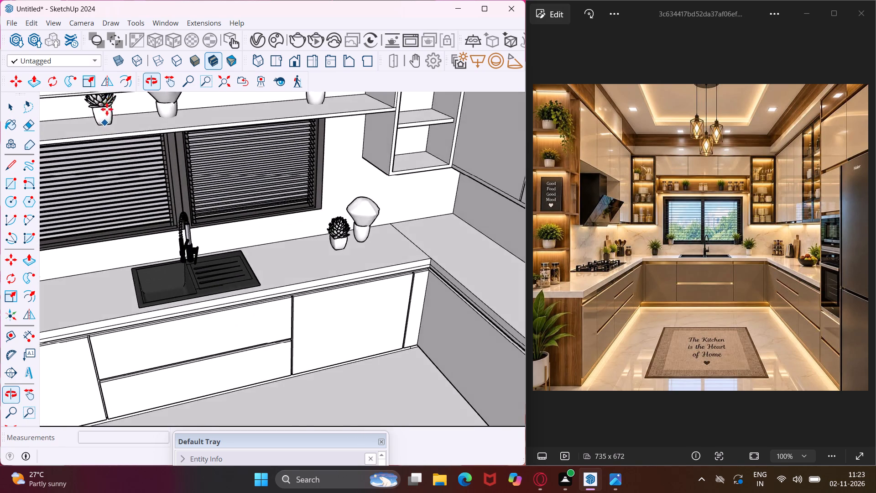
{"action": "scroll", "coordinate": [102, 115], "scroll_direction": "up", "scroll_amount": 3}
{"action": "left_click", "coordinate": [89, 130]}
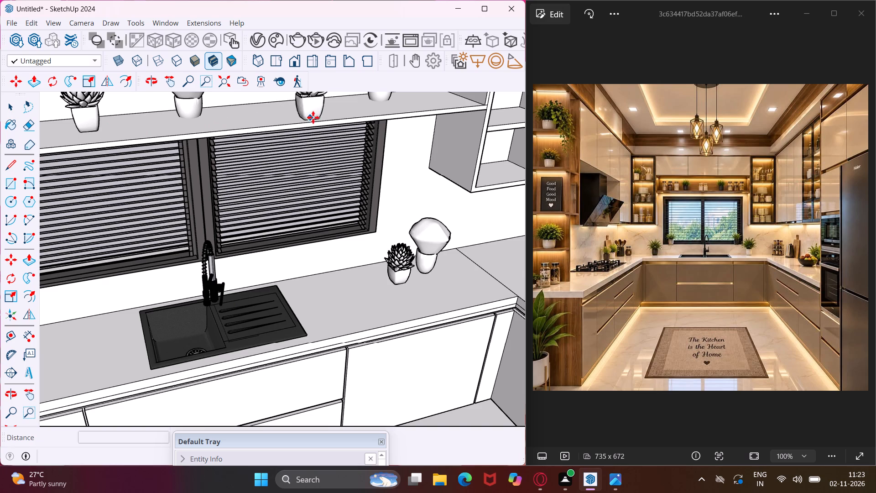
{"action": "left_click", "coordinate": [322, 112]}
Place a potted succulent on the middle shelf of the empty bay in the open unit above the fruit bowl.
{"action": "scroll", "coordinate": [129, 178], "scroll_direction": "down", "scroll_amount": 5}
{"action": "scroll", "coordinate": [81, 199], "scroll_direction": "down", "scroll_amount": 4}
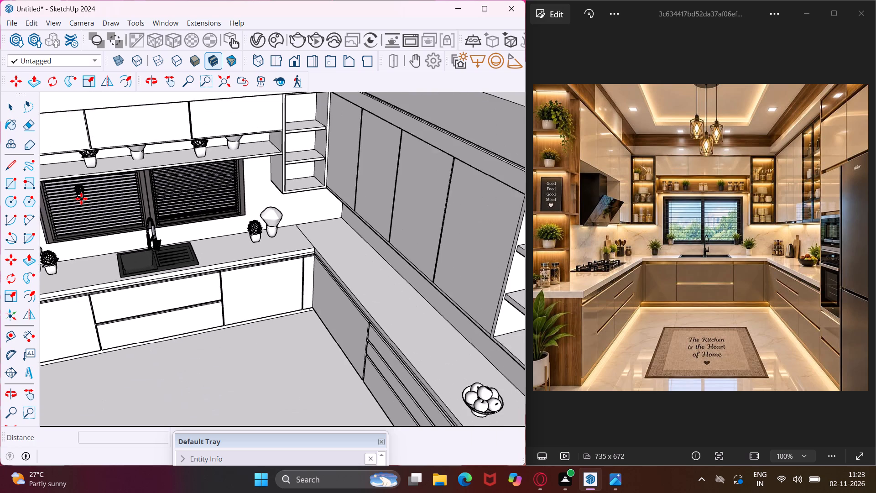
{"action": "scroll", "coordinate": [89, 201], "scroll_direction": "down", "scroll_amount": 4}
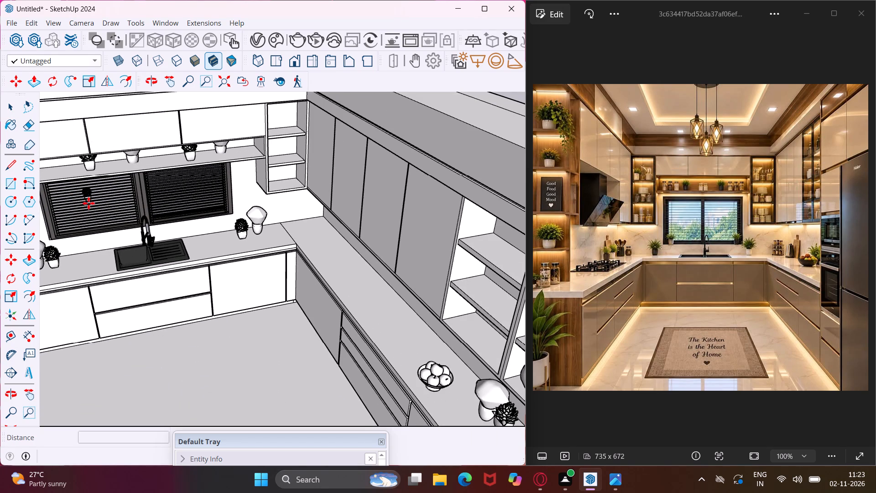
{"action": "scroll", "coordinate": [118, 226], "scroll_direction": "down", "scroll_amount": 10}
{"action": "middle_click_drag", "start_coordinate": [141, 267], "coordinate": [198, 285]}
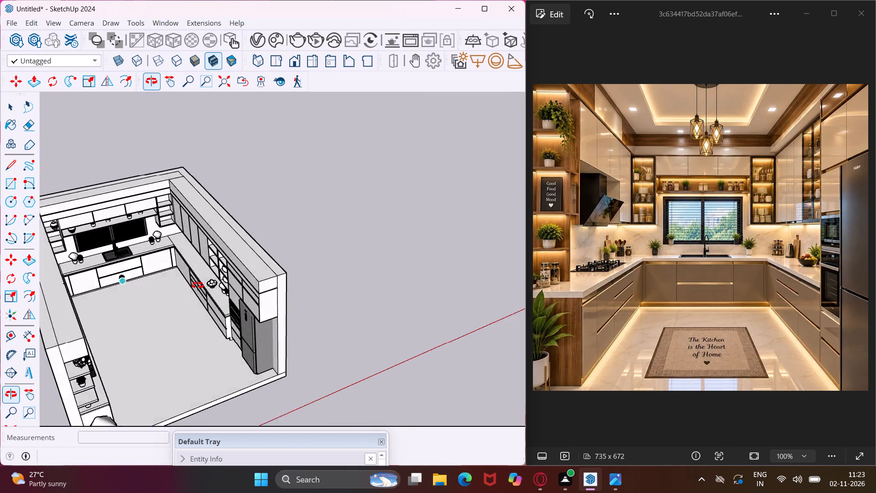
{"action": "middle_click_drag", "start_coordinate": [198, 285], "coordinate": [246, 298]}
{"action": "scroll", "coordinate": [235, 281], "scroll_direction": "up", "scroll_amount": 18}
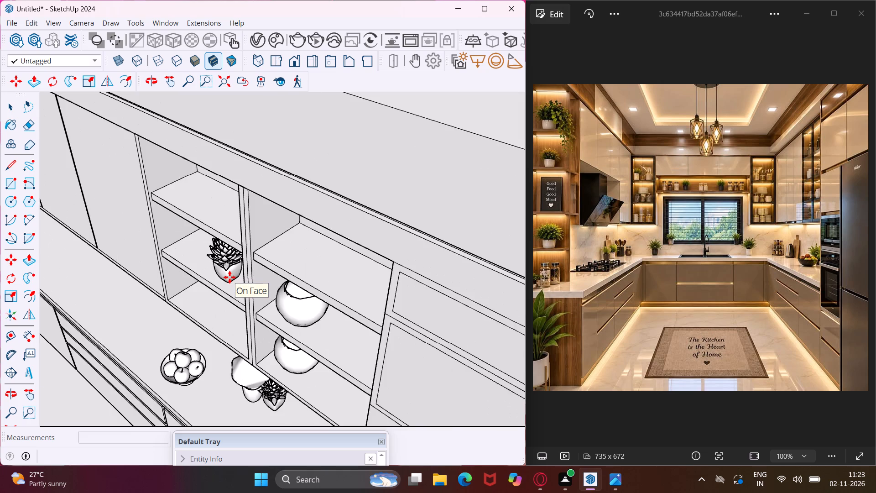
{"action": "scroll", "coordinate": [229, 277], "scroll_direction": "up", "scroll_amount": 3}
{"action": "middle_click_drag", "start_coordinate": [229, 277], "coordinate": [254, 238]}
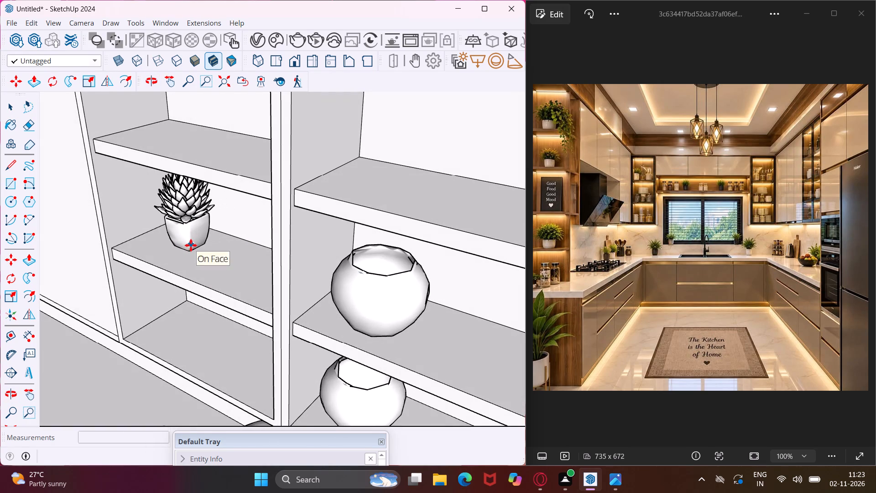
{"action": "left_click", "coordinate": [191, 245]}
Place potted succulents in the round-vase bay: one on its upper shelf, one beside the lowest vase, and end placement.
{"action": "scroll", "coordinate": [117, 291], "scroll_direction": "down", "scroll_amount": 4}
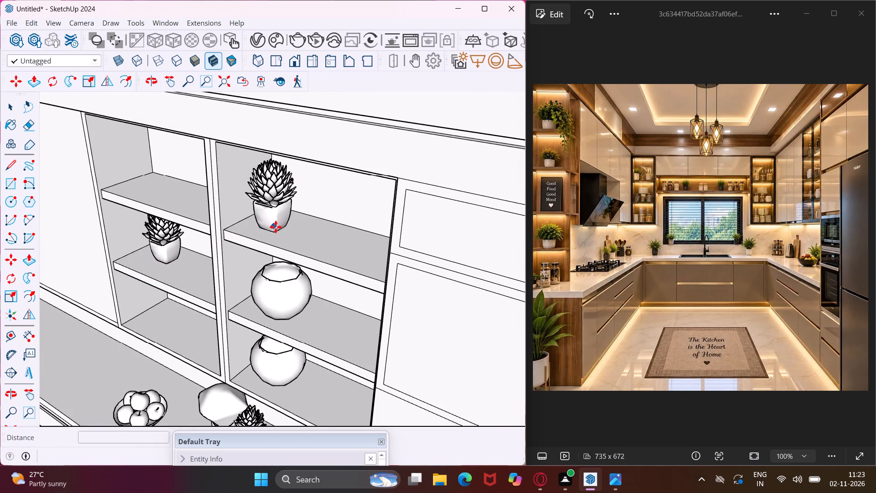
{"action": "left_click", "coordinate": [277, 226]}
{"action": "scroll", "coordinate": [319, 404], "scroll_direction": "up", "scroll_amount": 3}
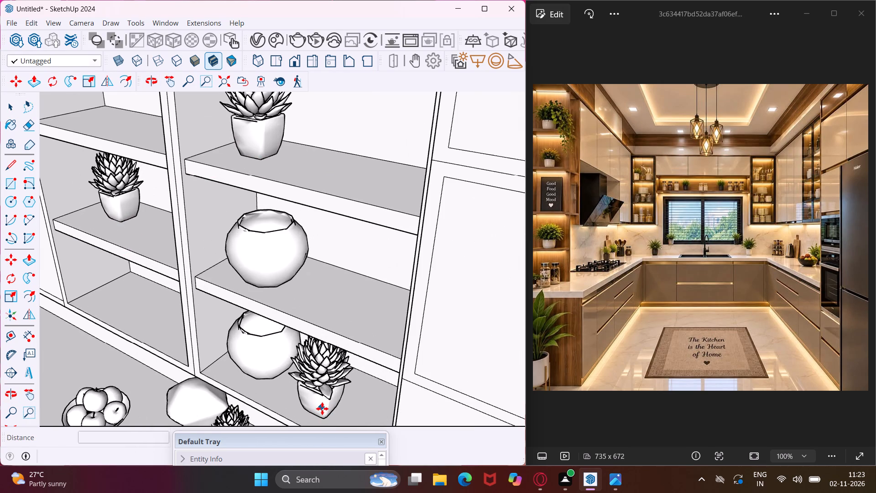
{"action": "left_click", "coordinate": [323, 409]}
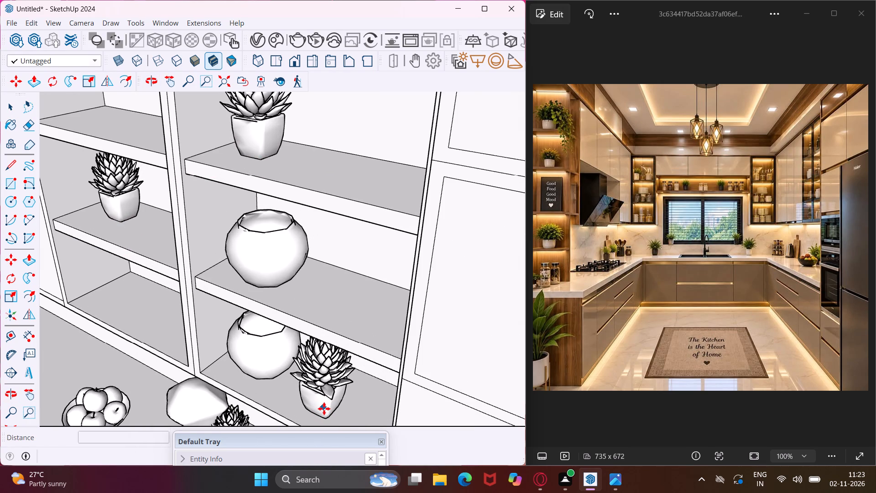
{"action": "key", "text": "Escape"}
Delete the mushroom-shaped decor piece beside the succulent on the fruit bowl countertop.
{"action": "scroll", "coordinate": [161, 351], "scroll_direction": "down", "scroll_amount": 4}
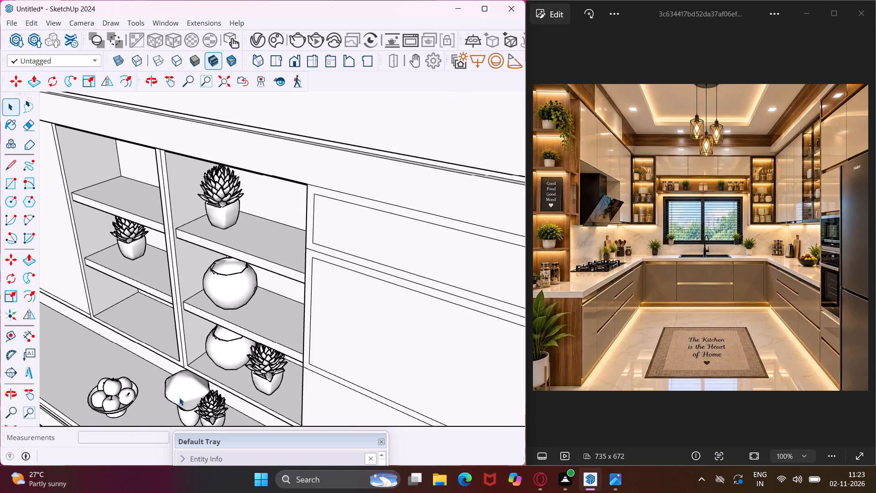
{"action": "left_click", "coordinate": [179, 398]}
{"action": "key", "text": "Delete"}
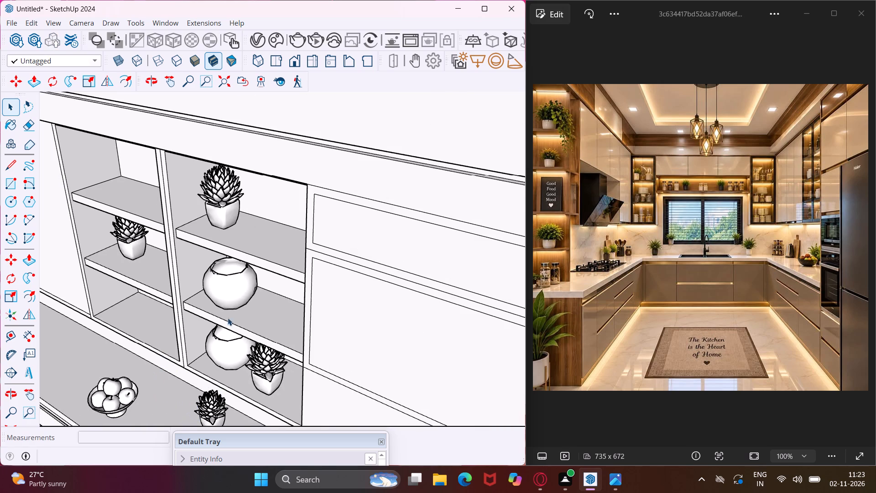
{"action": "scroll", "coordinate": [230, 303], "scroll_direction": "down", "scroll_amount": 11}
{"action": "scroll", "coordinate": [229, 303], "scroll_direction": "down", "scroll_amount": 11}
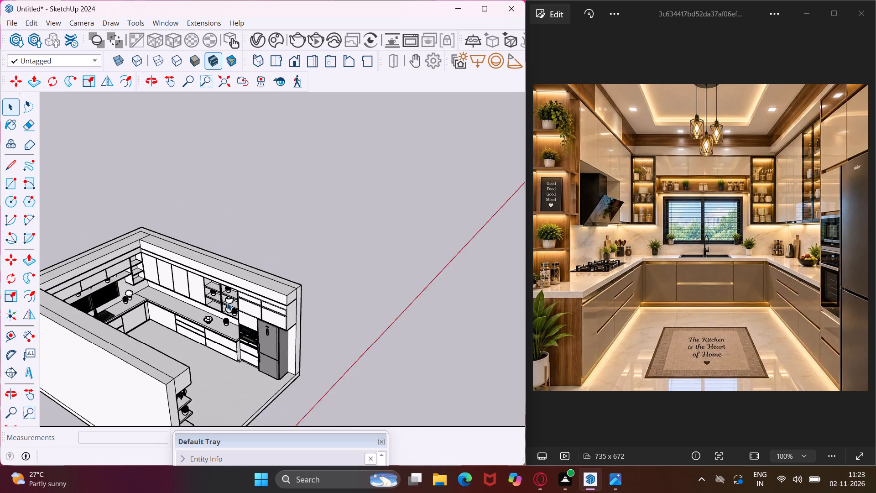
Delete the three mushroom-shaped decor pieces beside the countertop succulents: one on the hob-side counter and two flanking the sink.
{"action": "middle_click_drag", "start_coordinate": [156, 317], "coordinate": [5, 330]}
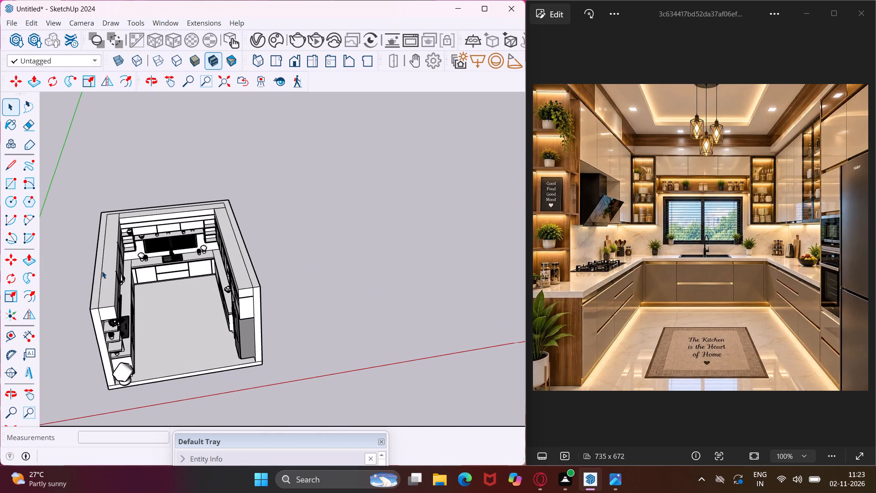
{"action": "scroll", "coordinate": [103, 271], "scroll_direction": "up", "scroll_amount": 9}
{"action": "middle_click_drag", "start_coordinate": [132, 289], "coordinate": [111, 280]}
{"action": "scroll", "coordinate": [127, 280], "scroll_direction": "up", "scroll_amount": 1}
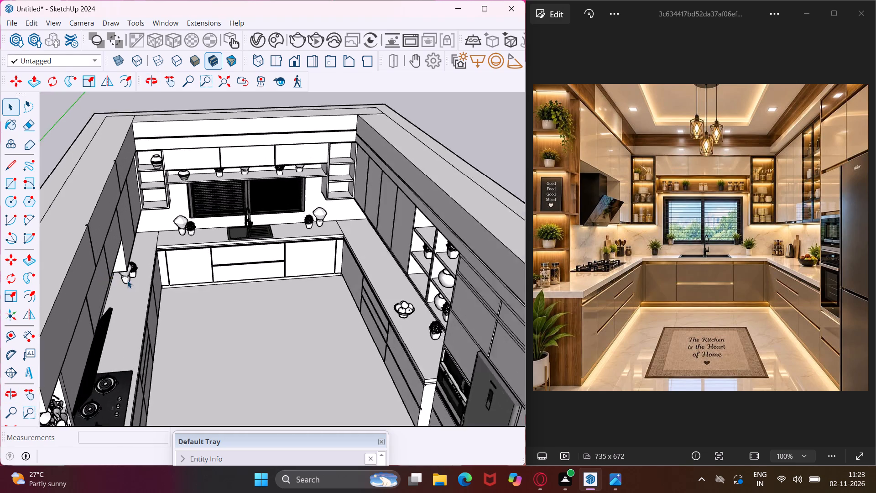
{"action": "scroll", "coordinate": [127, 280], "scroll_direction": "up", "scroll_amount": 6}
{"action": "left_click", "coordinate": [126, 278]}
{"action": "key", "text": "Delete"}
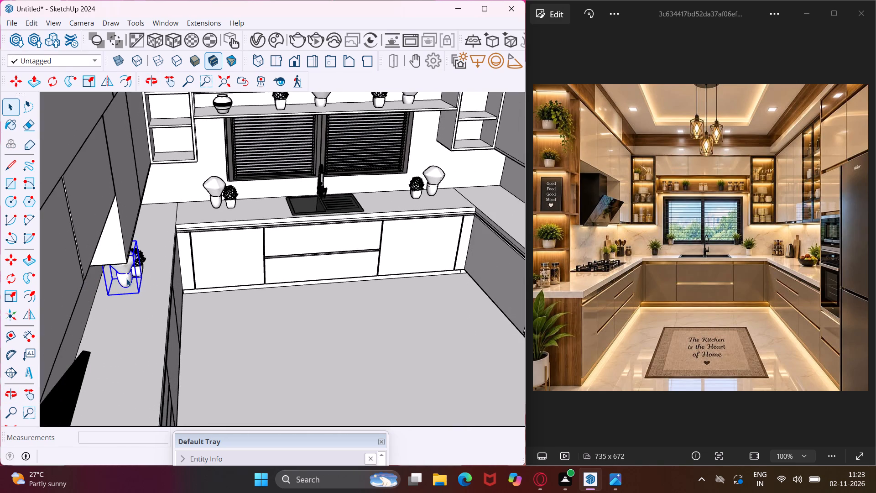
{"action": "left_click", "coordinate": [216, 196]}
{"action": "key", "text": "Delete"}
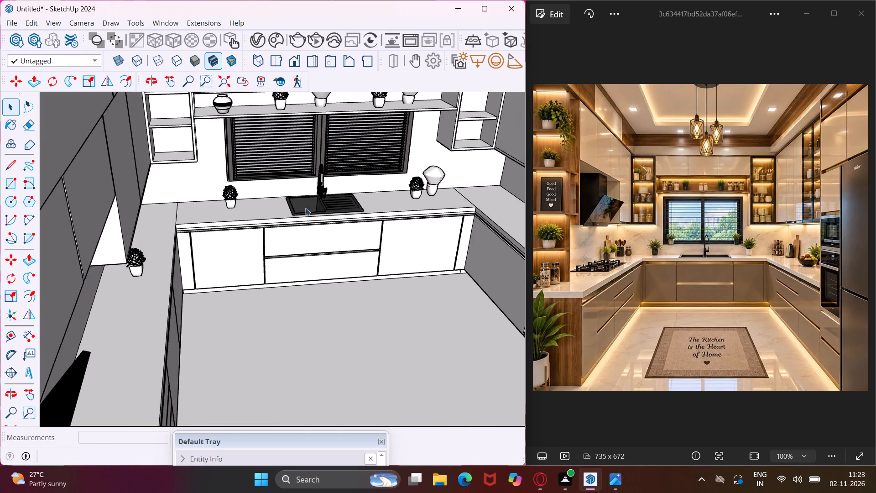
{"action": "left_click", "coordinate": [435, 181]}
{"action": "key", "text": "Delete"}
Delete the two flared decor pieces from the long shelf above the window, keeping the succulents and the round vase.
{"action": "scroll", "coordinate": [394, 178], "scroll_direction": "down", "scroll_amount": 3}
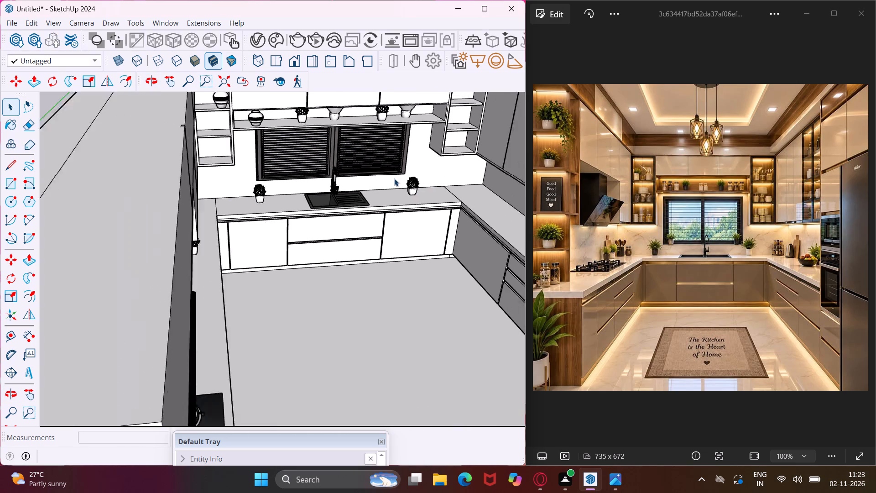
{"action": "scroll", "coordinate": [394, 178], "scroll_direction": "down", "scroll_amount": 1}
{"action": "scroll", "coordinate": [354, 132], "scroll_direction": "up", "scroll_amount": 3}
{"action": "left_click", "coordinate": [344, 123]}
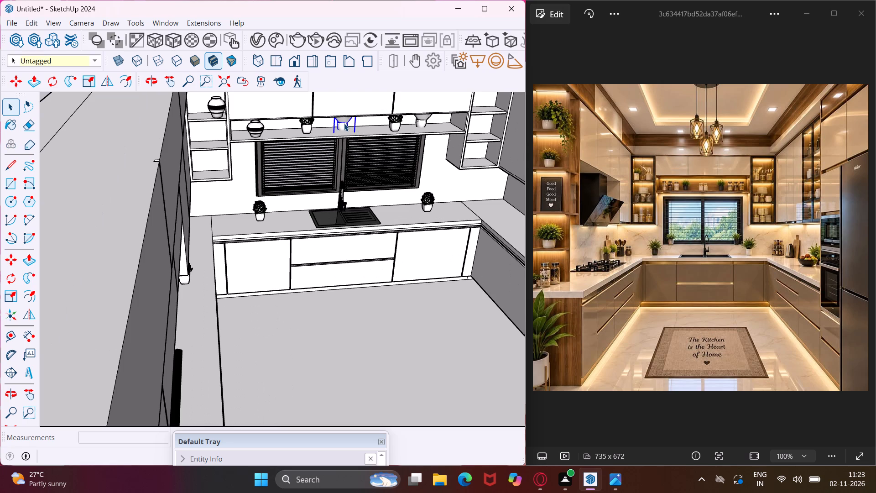
{"action": "key", "text": "Delete"}
{"action": "left_click", "coordinate": [424, 118]}
{"action": "key", "text": "Delete"}
Search 3D Warehouse for "utensils".
{"action": "scroll", "coordinate": [369, 195], "scroll_direction": "down", "scroll_amount": 3}
{"action": "middle_click_drag", "start_coordinate": [353, 241], "coordinate": [253, 202]}
{"action": "scroll", "coordinate": [253, 202], "scroll_direction": "up", "scroll_amount": 1}
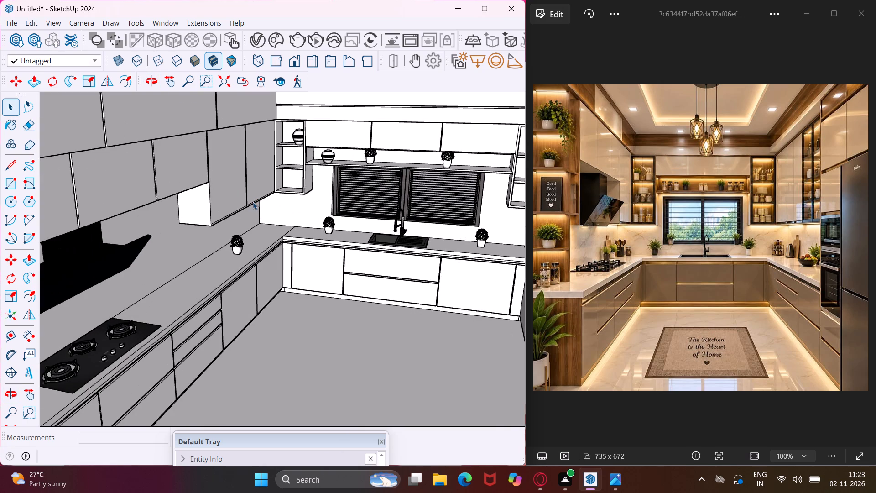
{"action": "left_click", "coordinate": [162, 23]}
{"action": "left_click", "coordinate": [197, 110]}
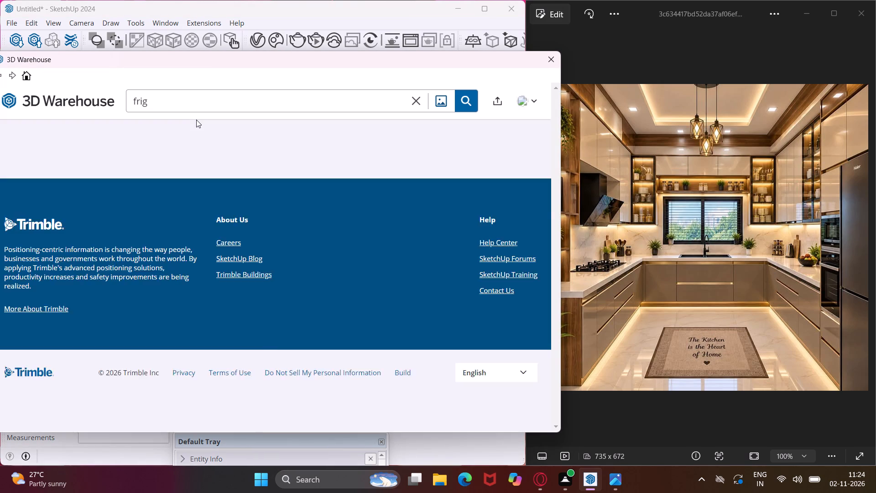
{"action": "left_click", "coordinate": [203, 102]}
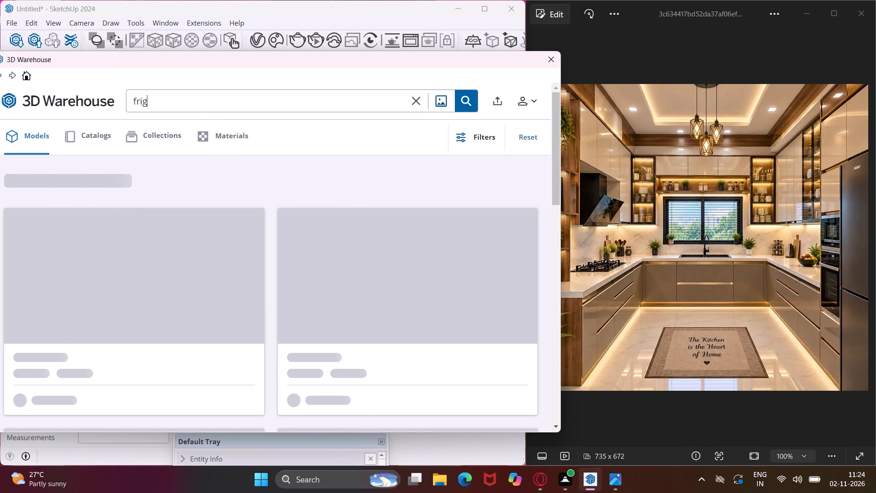
{"action": "key", "text": "BackSpace"}
{"action": "key", "text": "BackSpace"}
{"action": "key", "text": "BackSpace"}
{"action": "key", "text": "BackSpace"}
{"action": "key", "text": "BackSpace"}
{"action": "key", "text": "BackSpace"}
{"action": "key", "text": "BackSpace"}
{"action": "key", "text": "BackSpace"}
{"action": "key", "text": "BackSpace"}
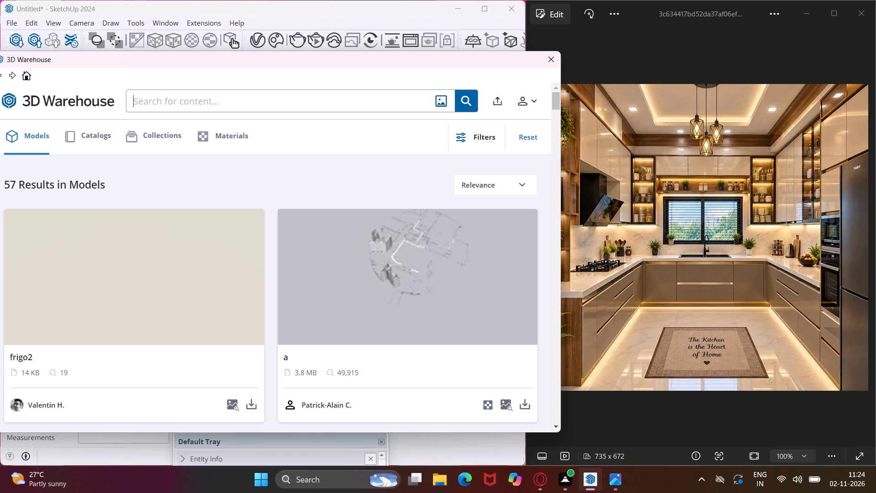
{"action": "type", "text": "ki"}
{"action": "key", "text": "t"}
{"action": "key", "text": "BackSpace"}
{"action": "key", "text": "BackSpace"}
{"action": "key", "text": "BackSpace"}
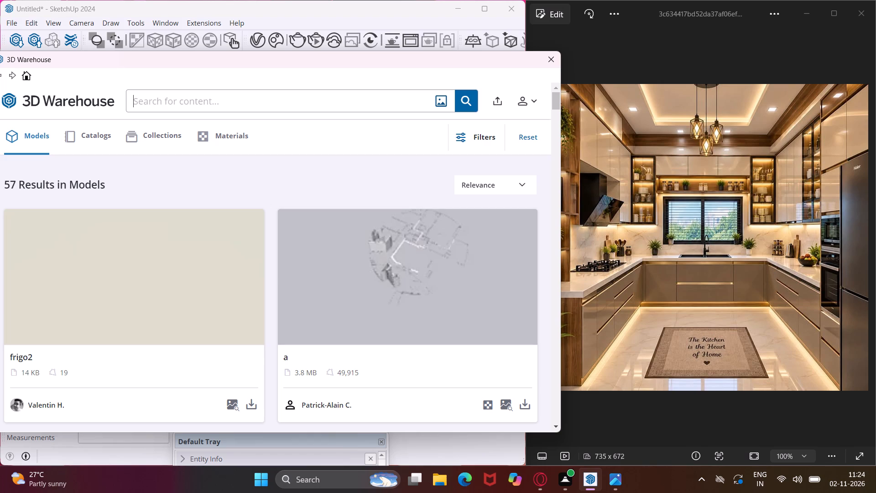
{"action": "key", "text": "u"}
{"action": "type", "text": "te"}
{"action": "type", "text": "ns"}
{"action": "type", "text": "il"}
{"action": "key", "text": "s"}
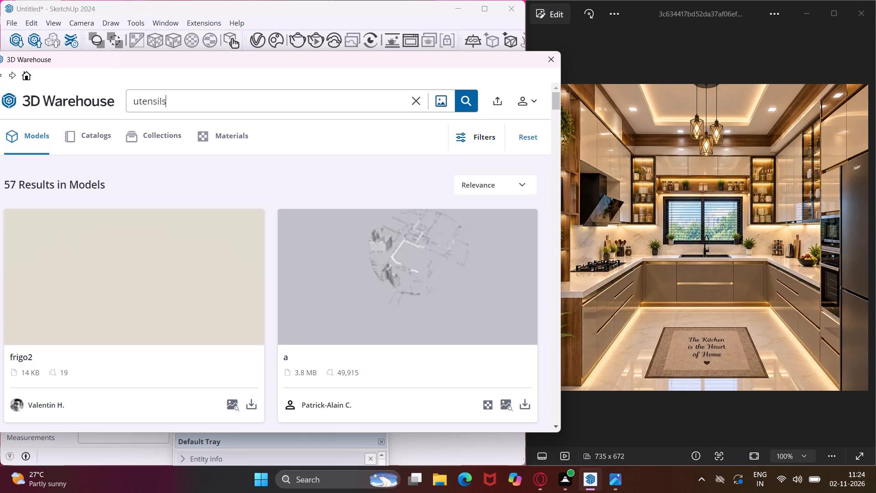
{"action": "key", "text": "Return"}
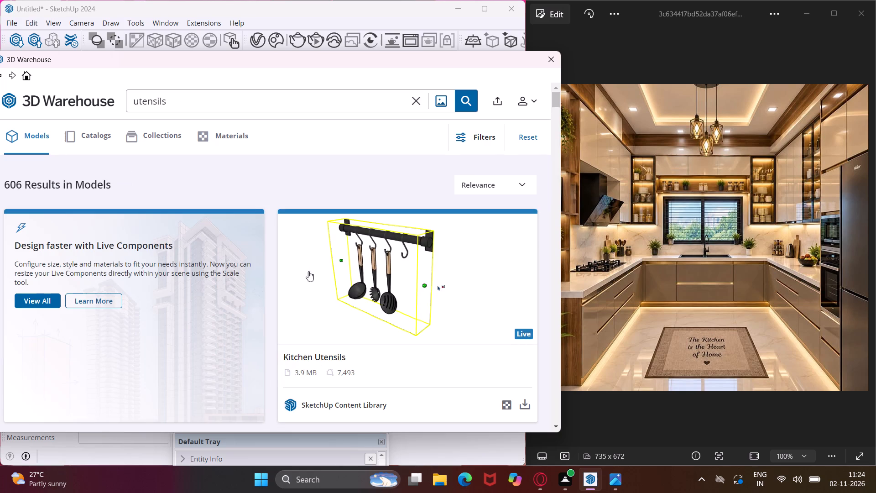
Load the 2.6 MB Utensils model with the light hexagonal holder and place it in the countertop corner between hob and sink.
{"action": "scroll", "coordinate": [308, 281], "scroll_direction": "down", "scroll_amount": 5}
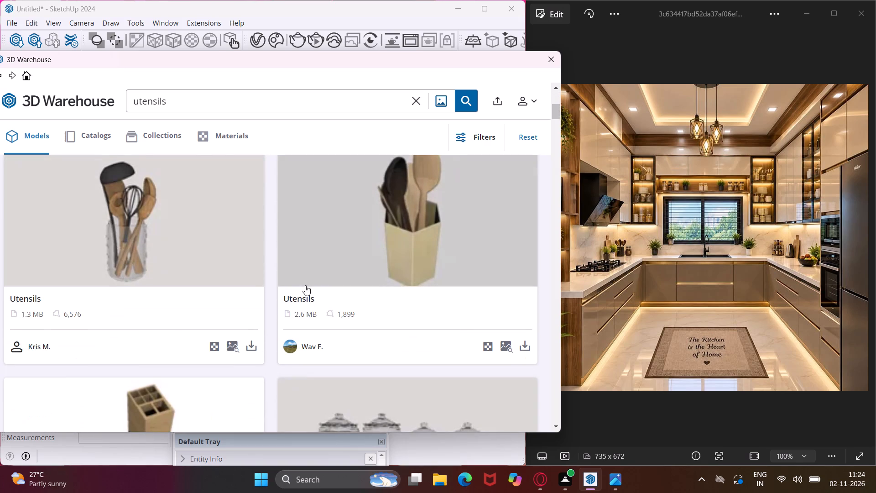
{"action": "scroll", "coordinate": [305, 285], "scroll_direction": "down", "scroll_amount": 1}
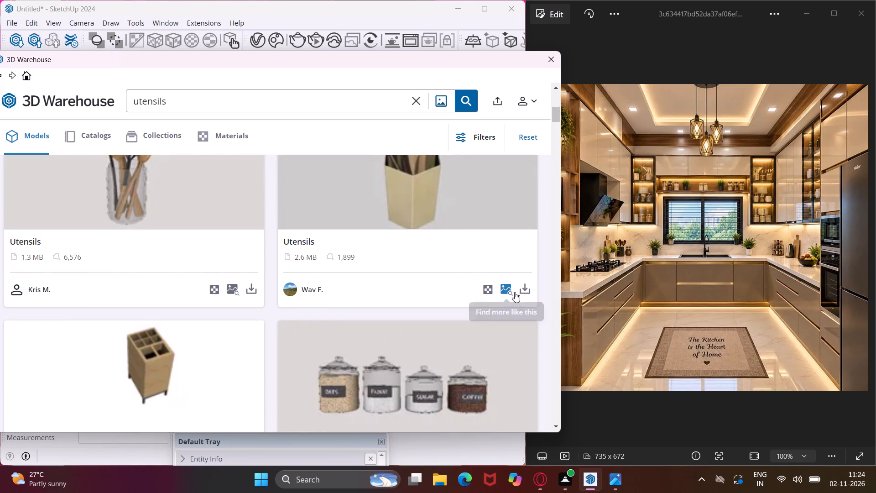
{"action": "left_click", "coordinate": [526, 287]}
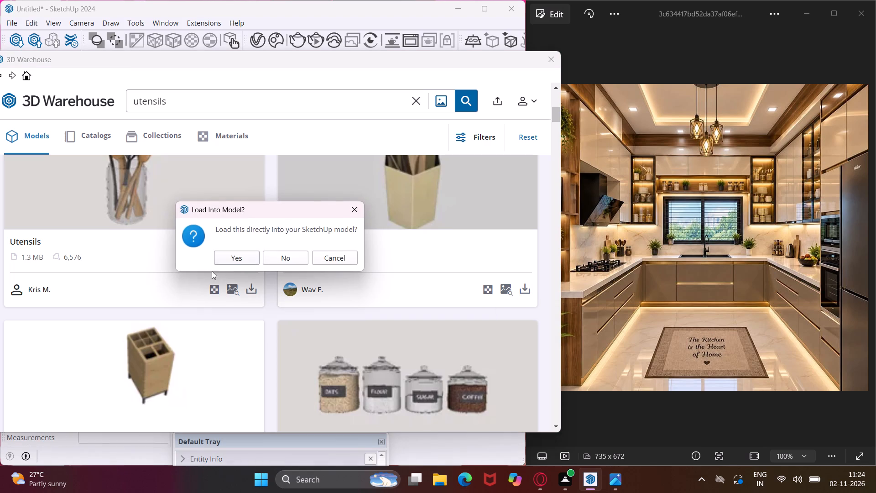
{"action": "left_click", "coordinate": [234, 259]}
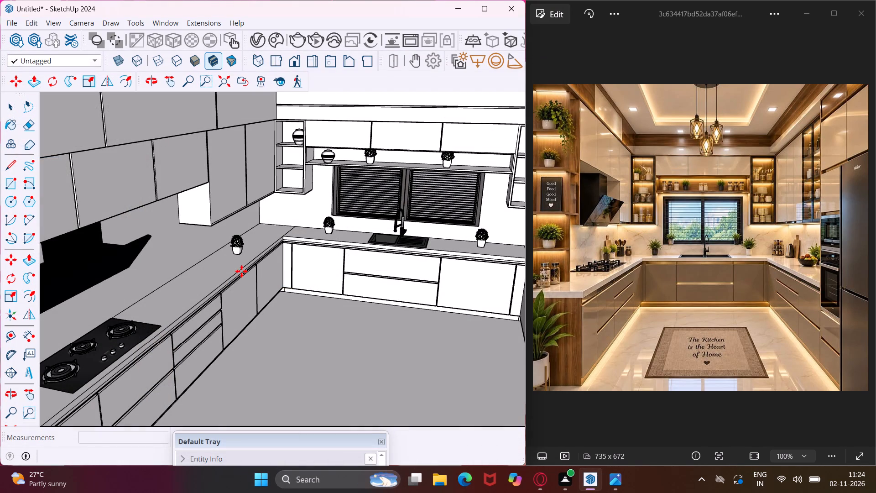
{"action": "scroll", "coordinate": [266, 234], "scroll_direction": "up", "scroll_amount": 3}
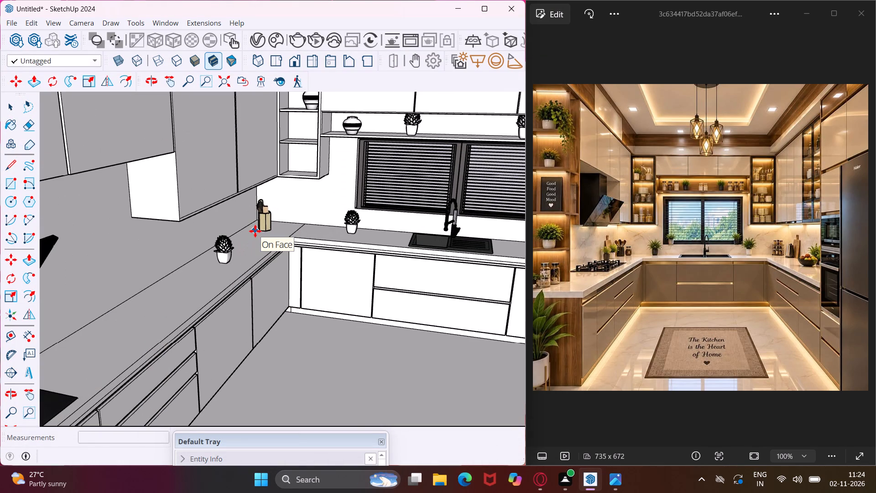
{"action": "left_click", "coordinate": [255, 231]}
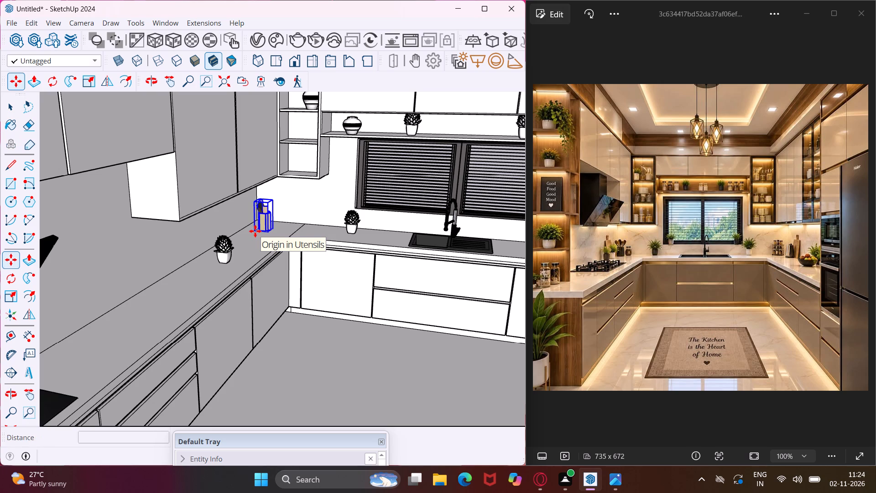
{"action": "key", "text": "Escape"}
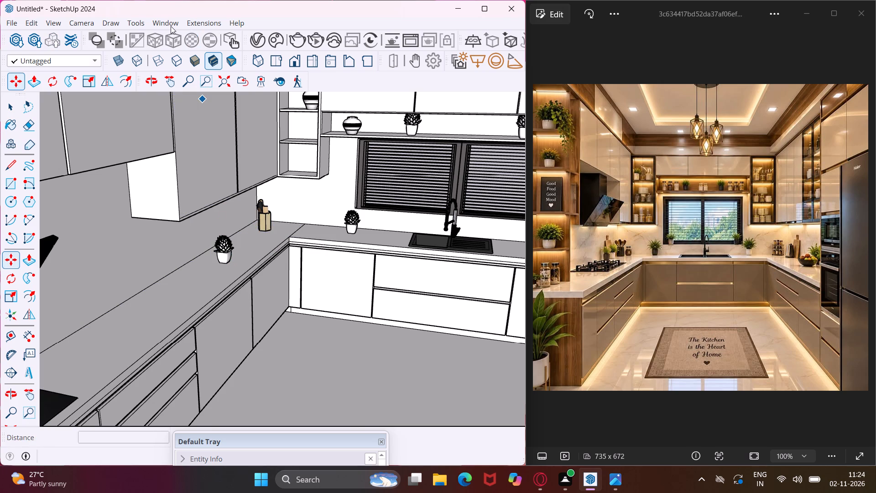
Load the 2 MB Kitchen utensils set of four labelled glass jars and place it on the floor before the sink cabinets.
{"action": "left_click", "coordinate": [169, 26]}
{"action": "left_click", "coordinate": [196, 107]}
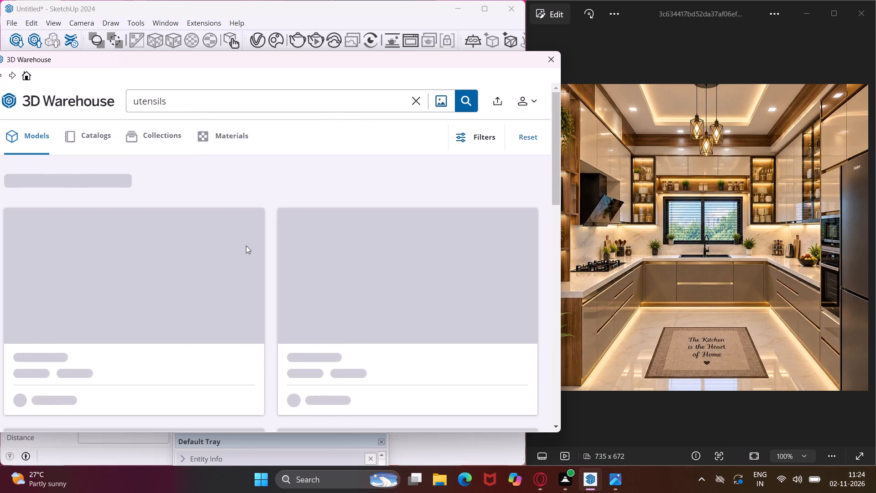
{"action": "scroll", "coordinate": [246, 246], "scroll_direction": "down", "scroll_amount": 6}
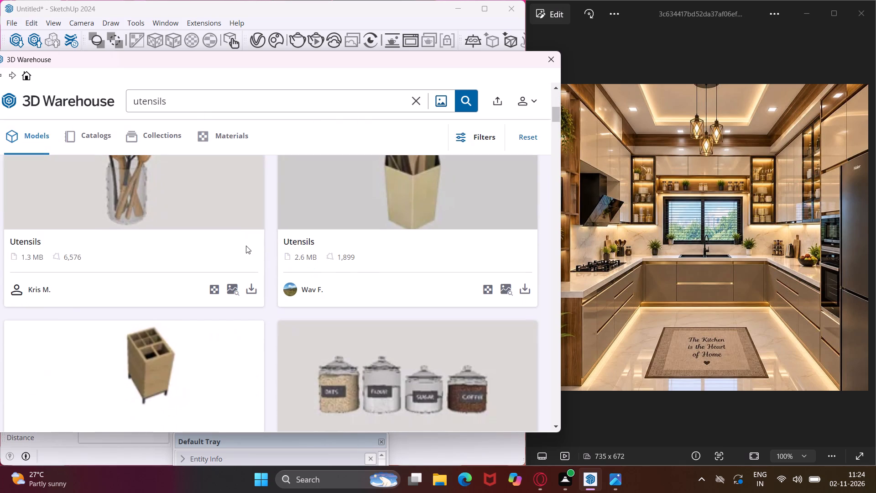
{"action": "scroll", "coordinate": [246, 246], "scroll_direction": "down", "scroll_amount": 4}
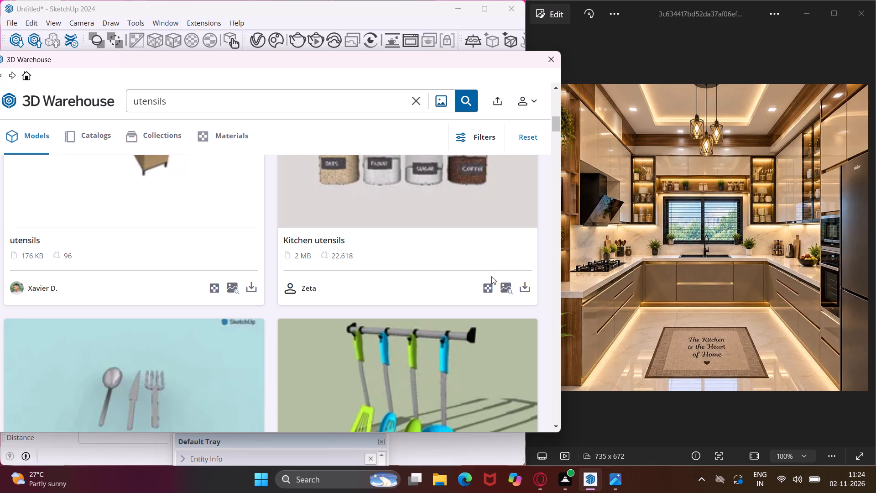
{"action": "left_click", "coordinate": [527, 283]}
{"action": "left_click", "coordinate": [230, 262]}
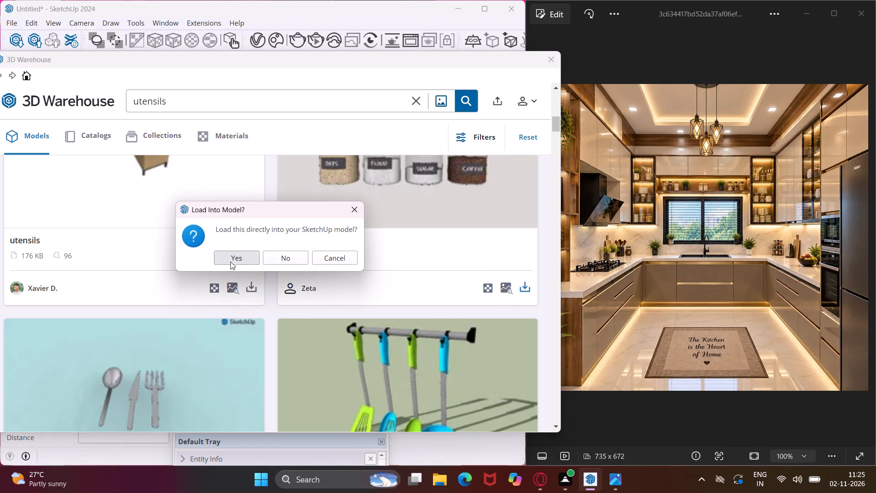
{"action": "scroll", "coordinate": [211, 279], "scroll_direction": "down", "scroll_amount": 5}
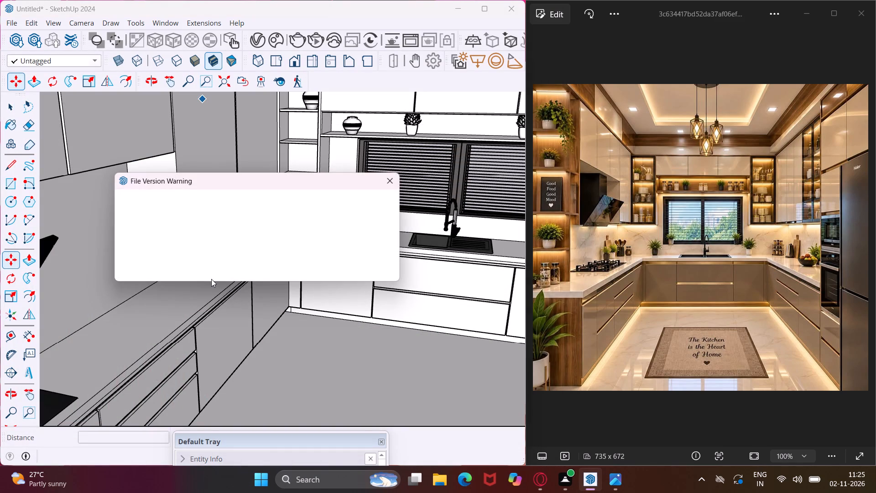
{"action": "left_click", "coordinate": [359, 266]}
{"action": "scroll", "coordinate": [304, 303], "scroll_direction": "down", "scroll_amount": 4}
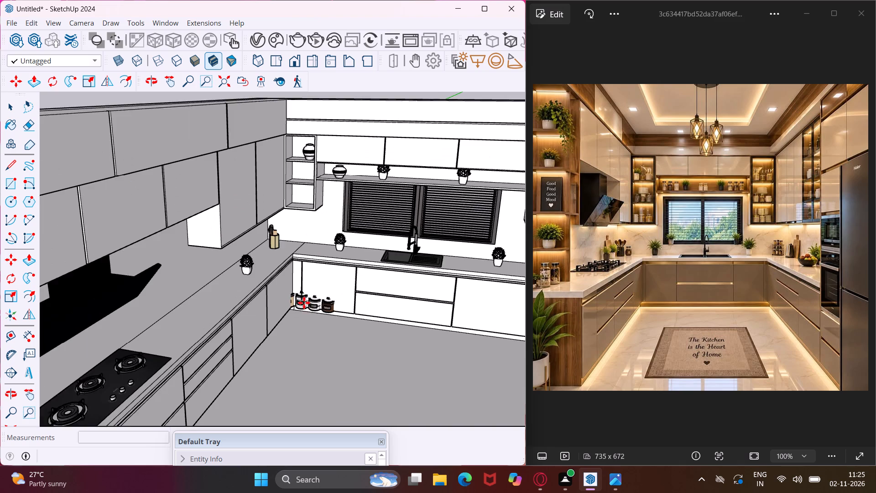
{"action": "left_click", "coordinate": [326, 342]}
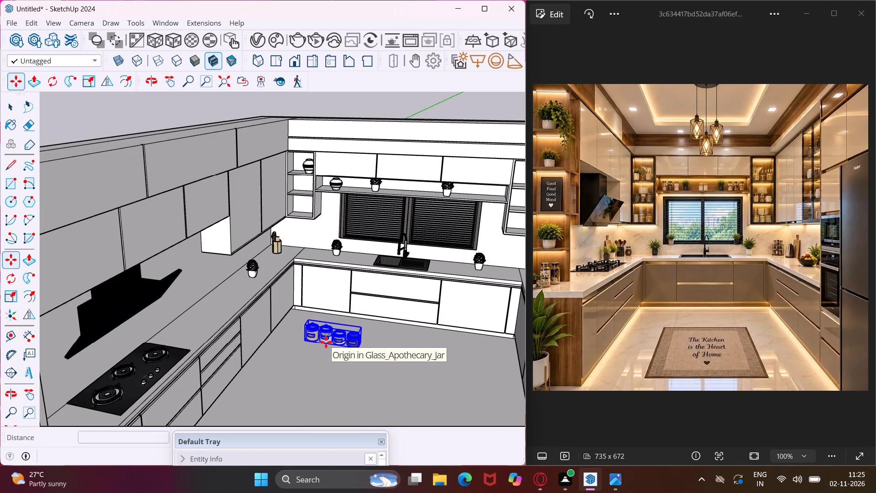
{"action": "key", "text": "Escape"}
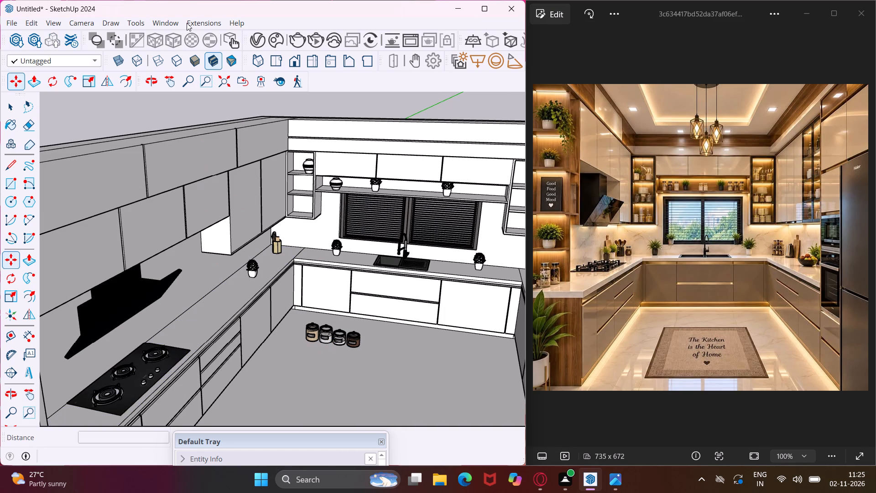
Load the 4.6 MB Kitchen utensils set with chopping boards and bowls from 3D Warehouse and place it outside the room beside the kitchen.
{"action": "left_click", "coordinate": [177, 21]}
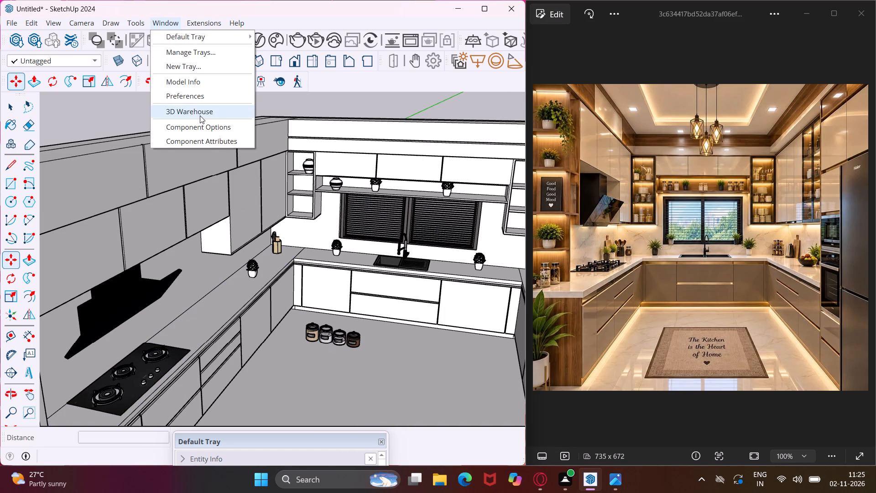
{"action": "left_click", "coordinate": [200, 115]}
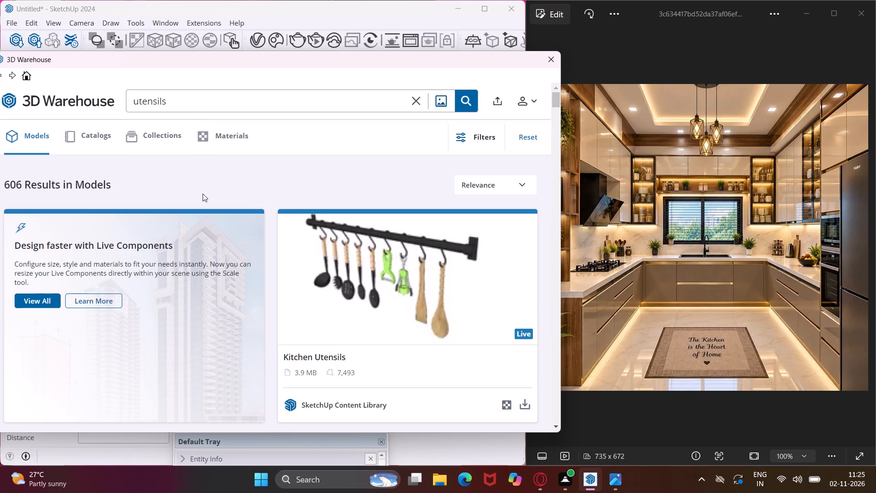
{"action": "scroll", "coordinate": [201, 215], "scroll_direction": "down", "scroll_amount": 10}
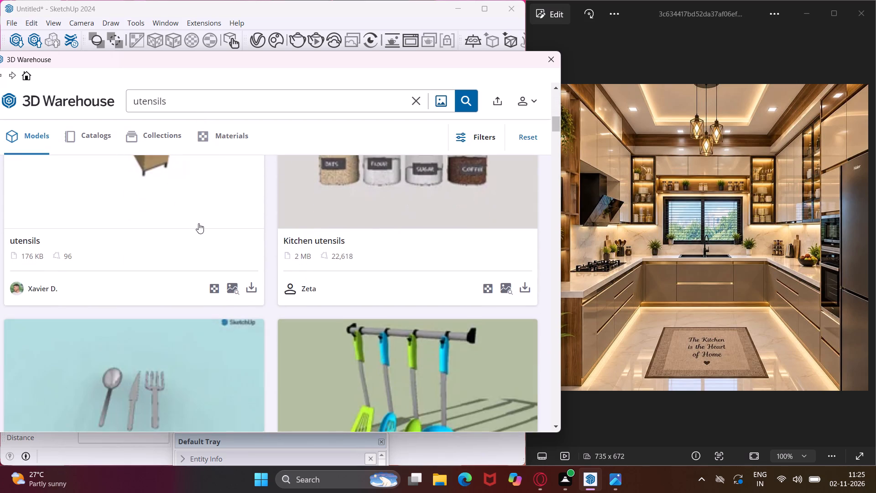
{"action": "scroll", "coordinate": [198, 223], "scroll_direction": "down", "scroll_amount": 10}
{"action": "scroll", "coordinate": [198, 223], "scroll_direction": "up", "scroll_amount": 1}
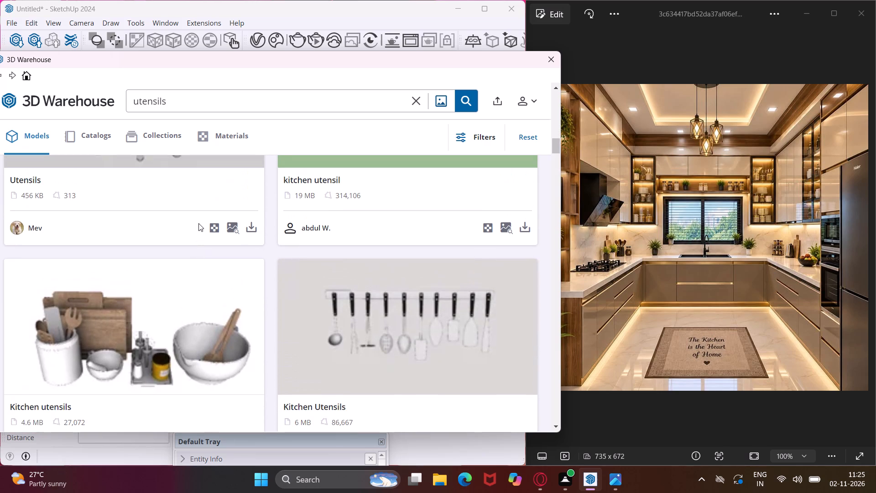
{"action": "scroll", "coordinate": [198, 223], "scroll_direction": "down", "scroll_amount": 1}
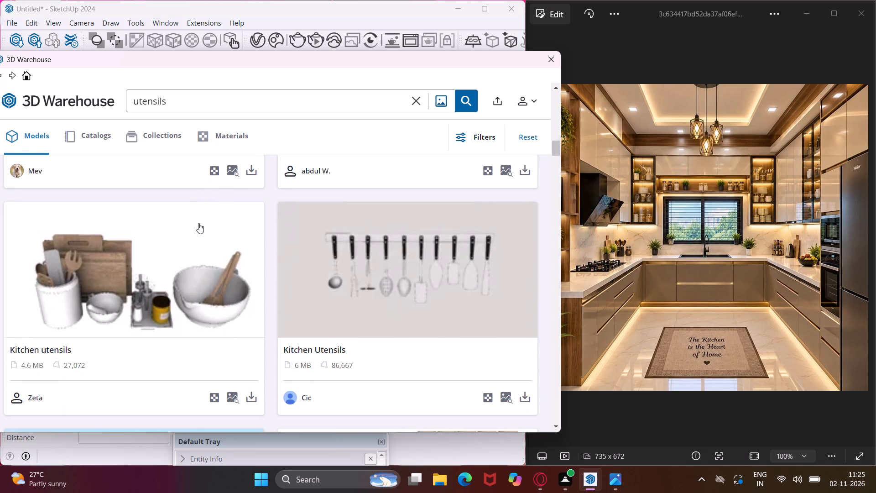
{"action": "left_click", "coordinate": [248, 398]}
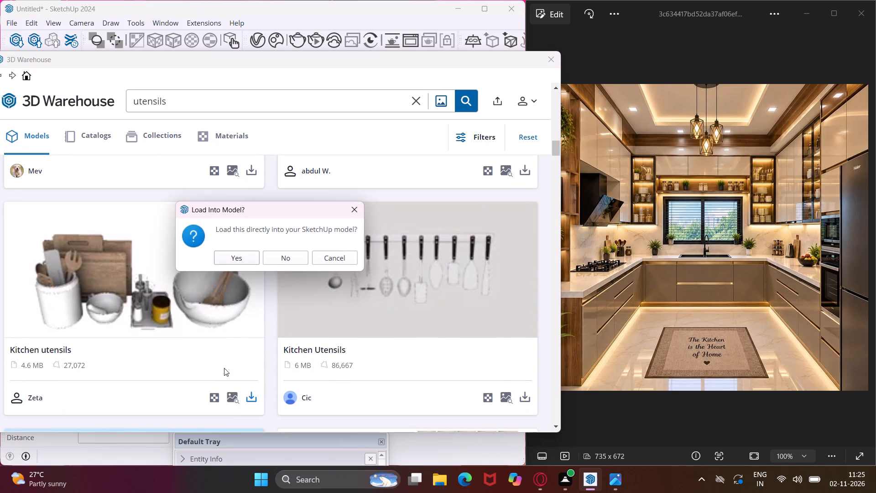
{"action": "left_click", "coordinate": [250, 256]}
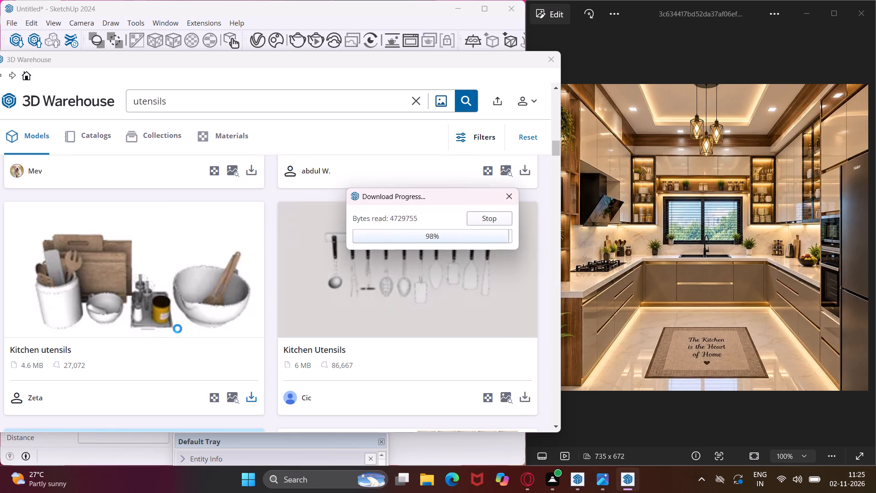
{"action": "scroll", "coordinate": [144, 288], "scroll_direction": "down", "scroll_amount": 5}
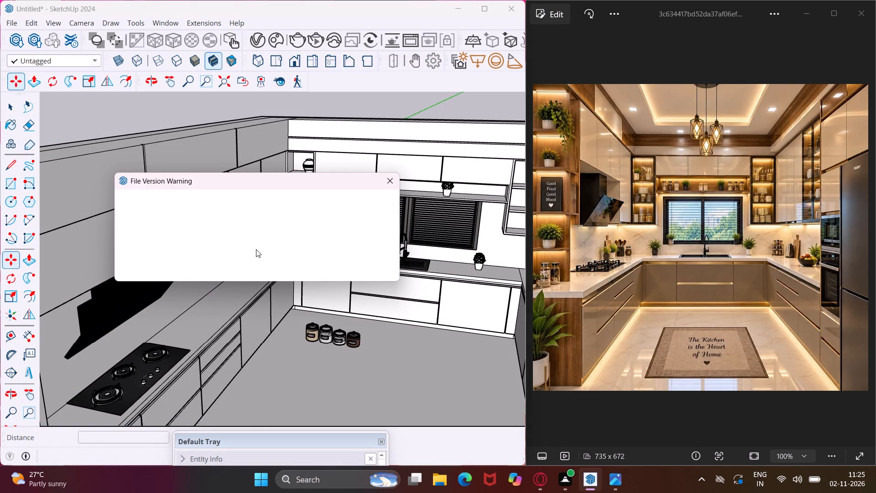
{"action": "left_click", "coordinate": [359, 270]}
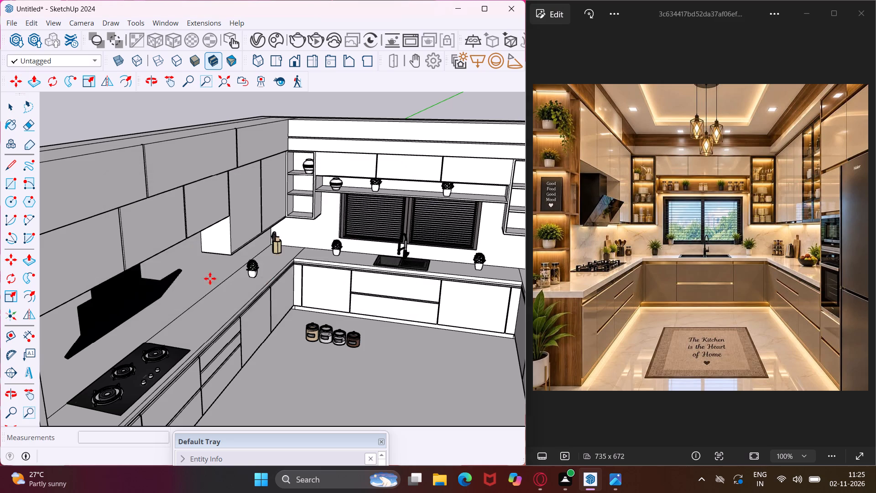
{"action": "scroll", "coordinate": [120, 270], "scroll_direction": "down", "scroll_amount": 8}
{"action": "middle_click_drag", "start_coordinate": [103, 265], "coordinate": [224, 309]}
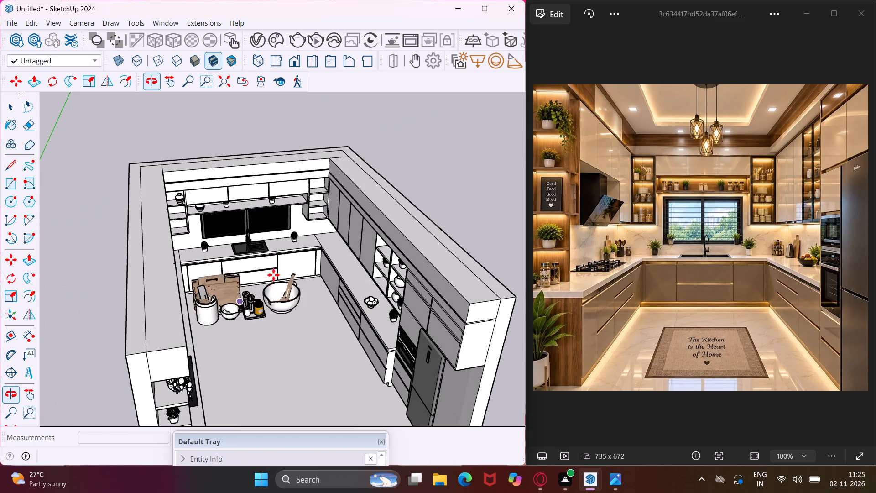
{"action": "scroll", "coordinate": [314, 241], "scroll_direction": "up", "scroll_amount": 4}
{"action": "scroll", "coordinate": [270, 324], "scroll_direction": "down", "scroll_amount": 5}
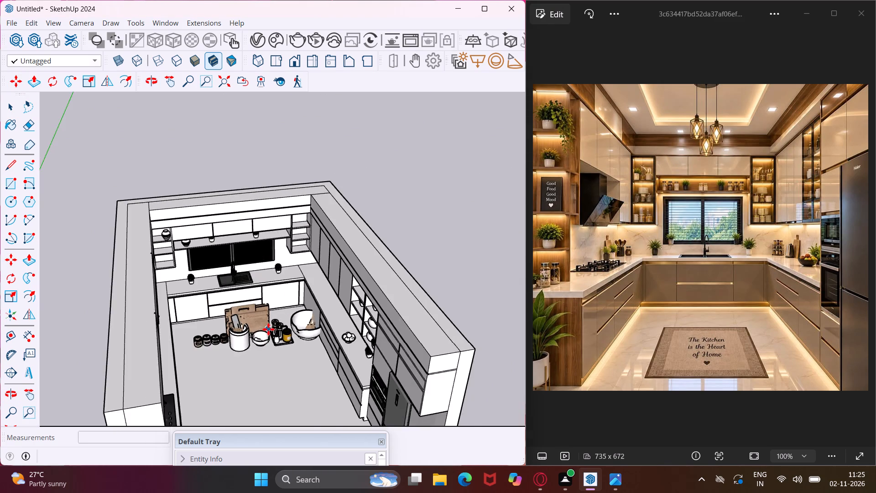
{"action": "scroll", "coordinate": [268, 329], "scroll_direction": "down", "scroll_amount": 8}
{"action": "left_click", "coordinate": [376, 368]}
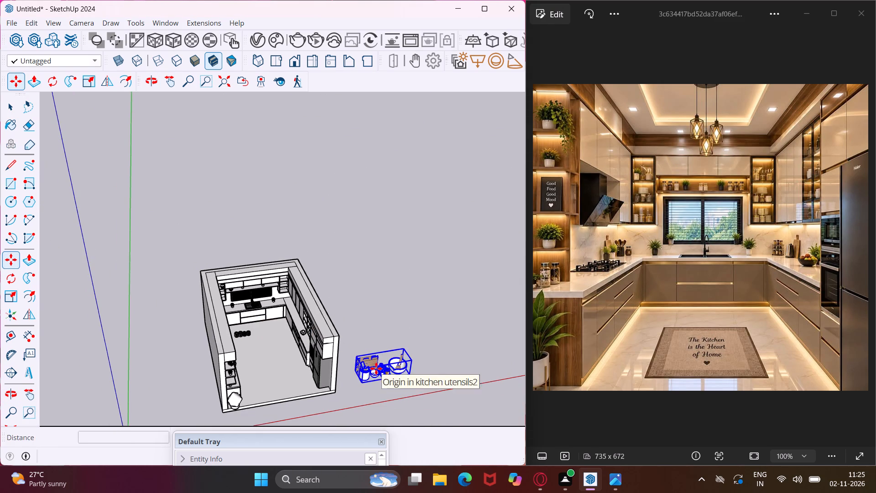
Load the 18 MB Cooking utensils model with wooden boards and potted succulents from the 3D Warehouse "utensils" results.
{"action": "left_click", "coordinate": [167, 21]}
{"action": "left_click", "coordinate": [172, 107]}
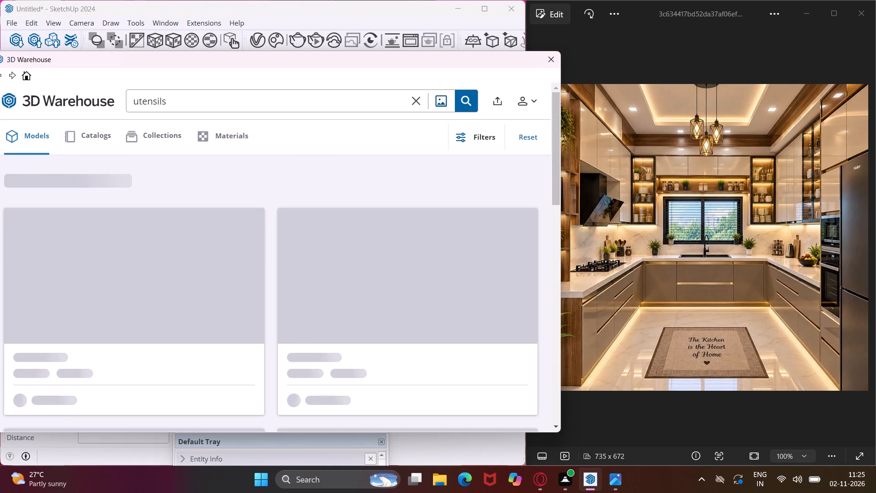
{"action": "scroll", "coordinate": [224, 194], "scroll_direction": "down", "scroll_amount": 1}
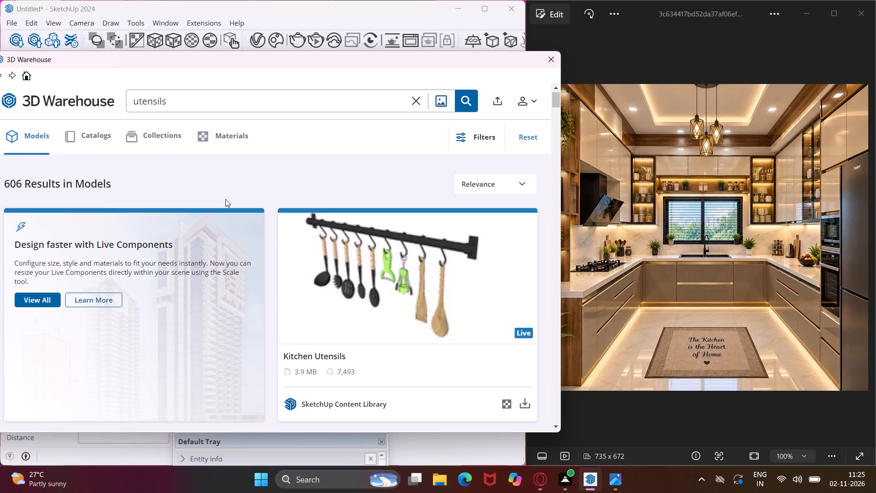
{"action": "scroll", "coordinate": [225, 199], "scroll_direction": "down", "scroll_amount": 6}
{"action": "scroll", "coordinate": [195, 262], "scroll_direction": "down", "scroll_amount": 4}
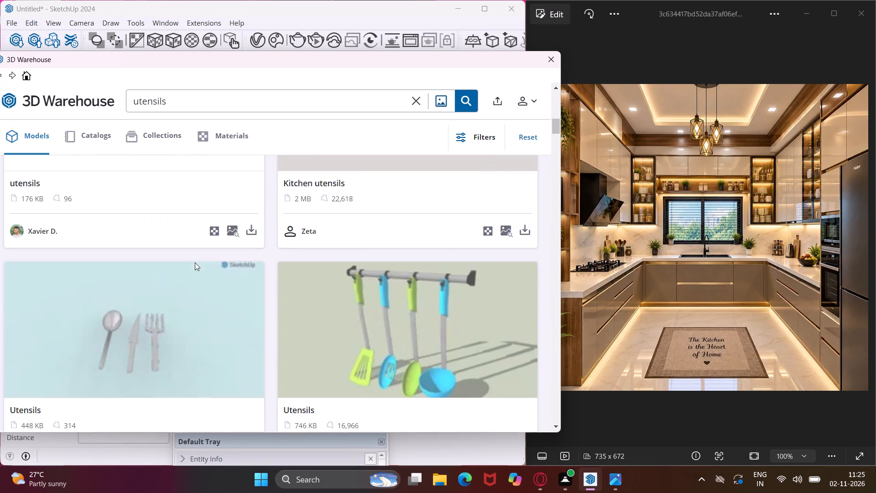
{"action": "scroll", "coordinate": [195, 262], "scroll_direction": "down", "scroll_amount": 7}
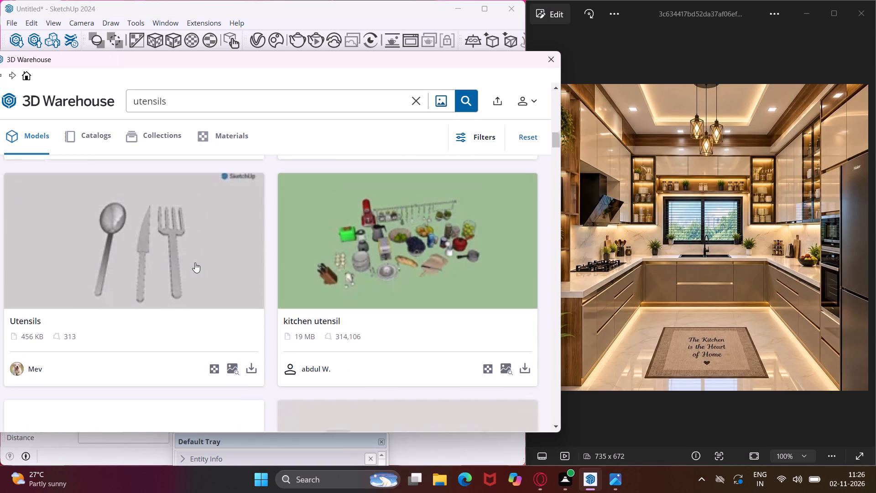
{"action": "scroll", "coordinate": [195, 262], "scroll_direction": "down", "scroll_amount": 6}
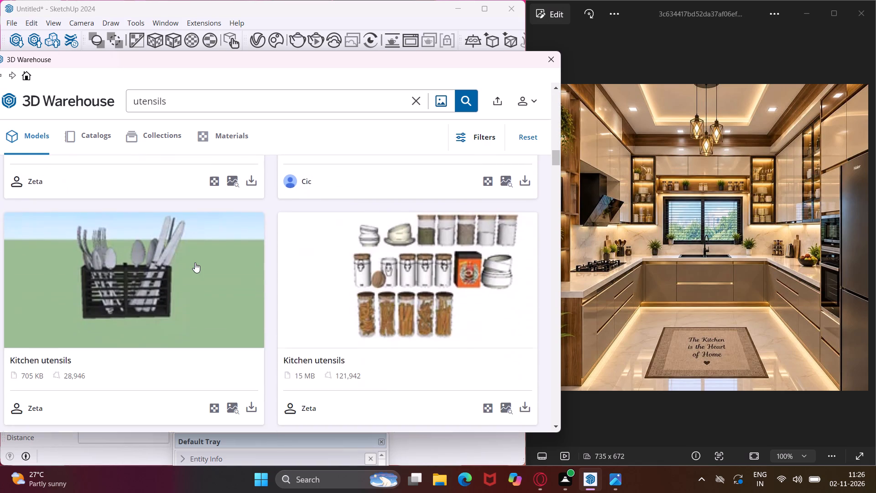
{"action": "scroll", "coordinate": [195, 262], "scroll_direction": "down", "scroll_amount": 3}
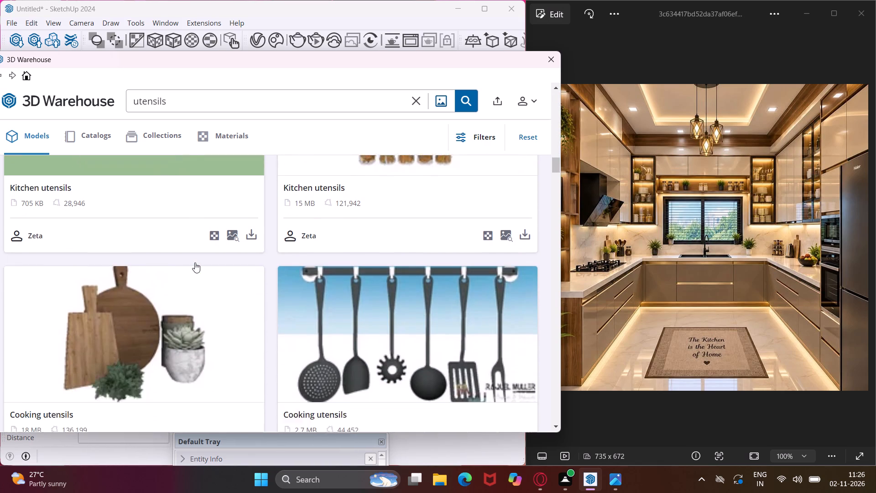
{"action": "scroll", "coordinate": [195, 262], "scroll_direction": "down", "scroll_amount": 2}
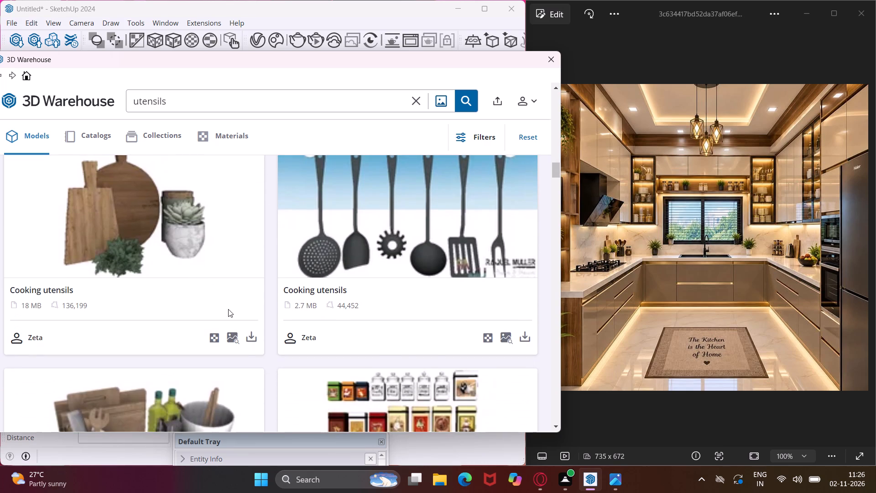
{"action": "left_click", "coordinate": [249, 335]}
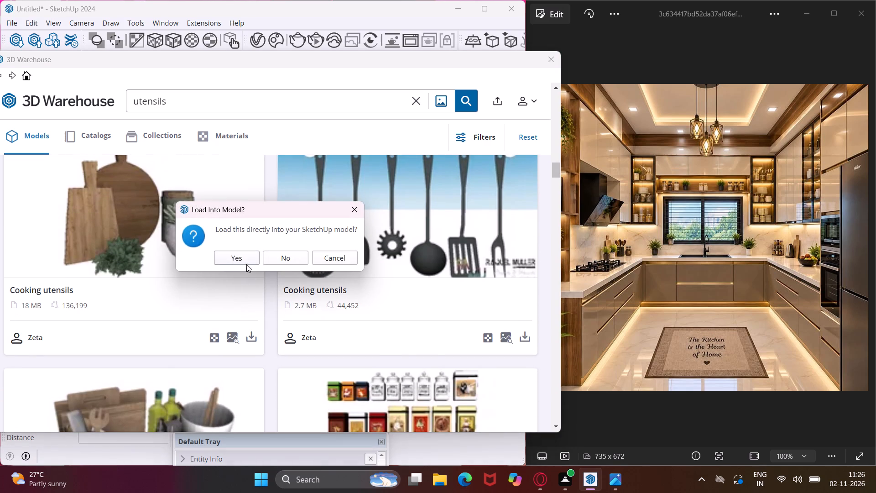